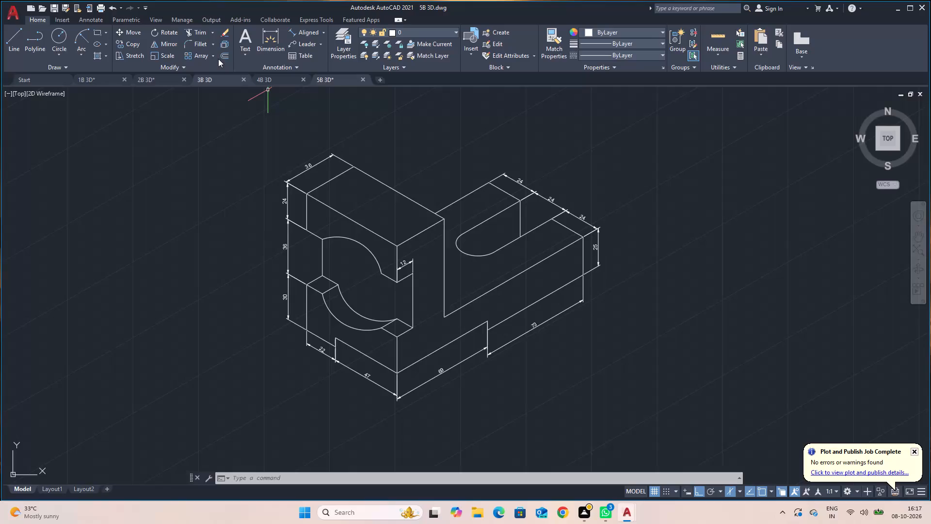
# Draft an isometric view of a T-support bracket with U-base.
# Create a new blank drawing and turn on isometric drafting.
pyautogui.click(381, 78)
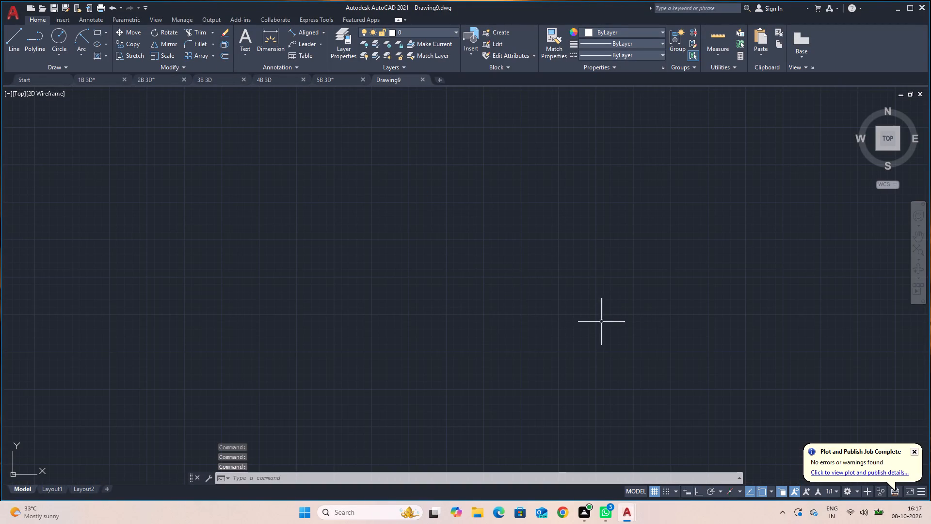
pyautogui.click(730, 491)
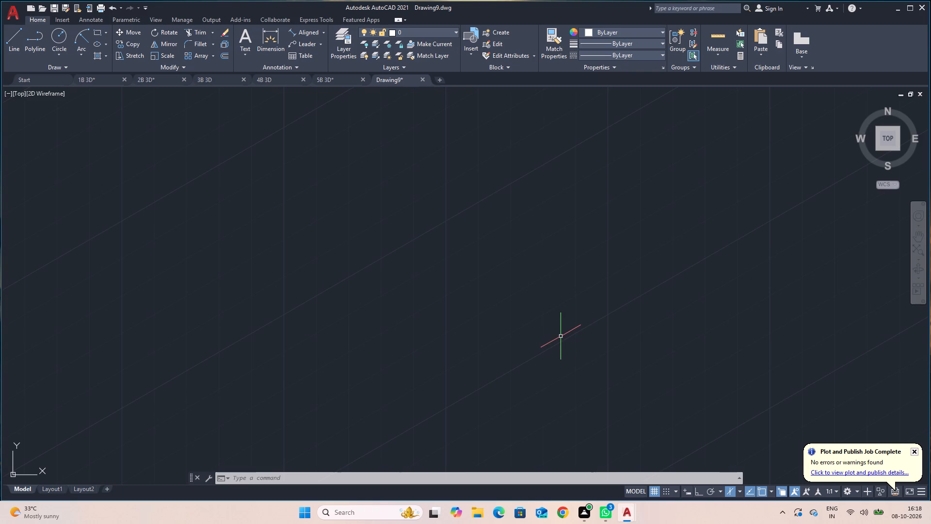
pyautogui.click(356, 258)
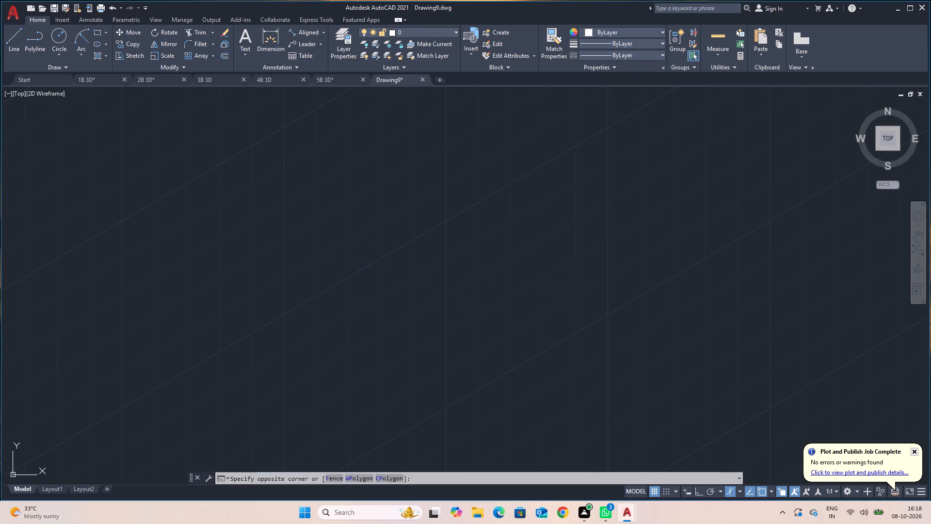
pyautogui.click(489, 220)
# With Ortho on, draw a line 50 units long toward 30° from a free start point.
pyautogui.press('l')
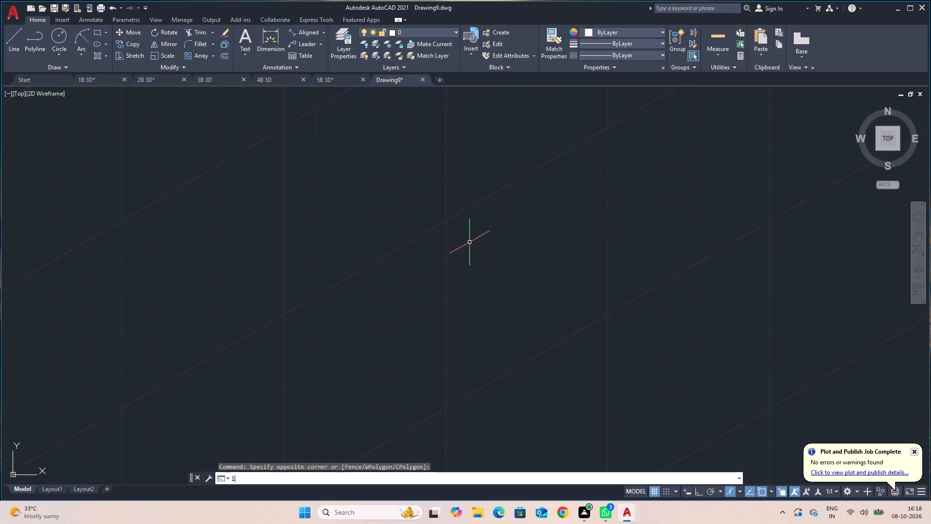
pyautogui.press('Return')
pyautogui.click(369, 256)
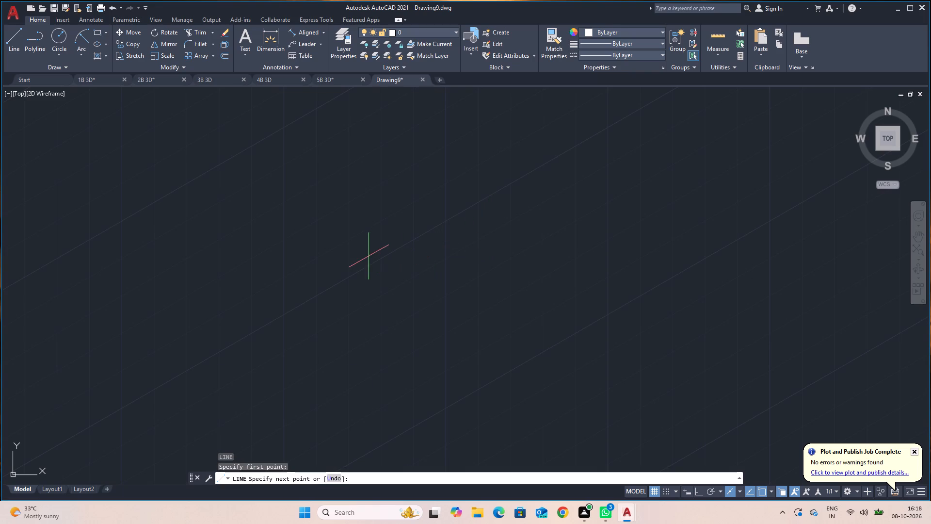
pyautogui.click(702, 496)
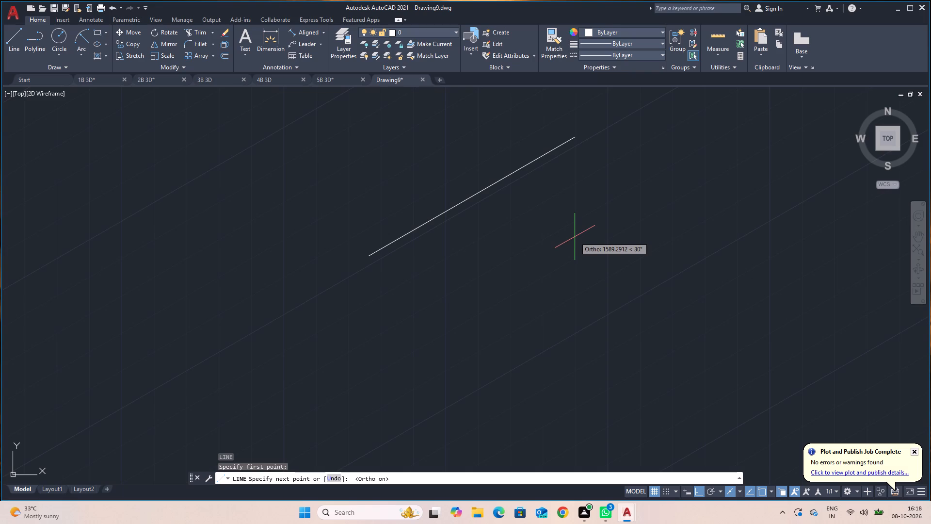
pyautogui.write('50')
pyautogui.press('Return')
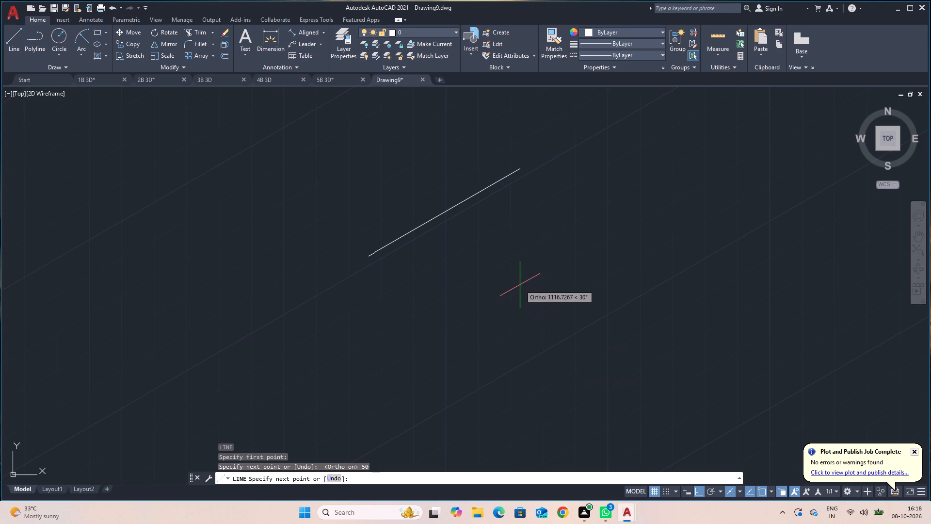
# Continue the line around a shallow notch: 5 units toward 330°, 50 toward 30°, 5 toward 150°, and 50 toward 30°.
pyautogui.scroll(-1, 491, 248)
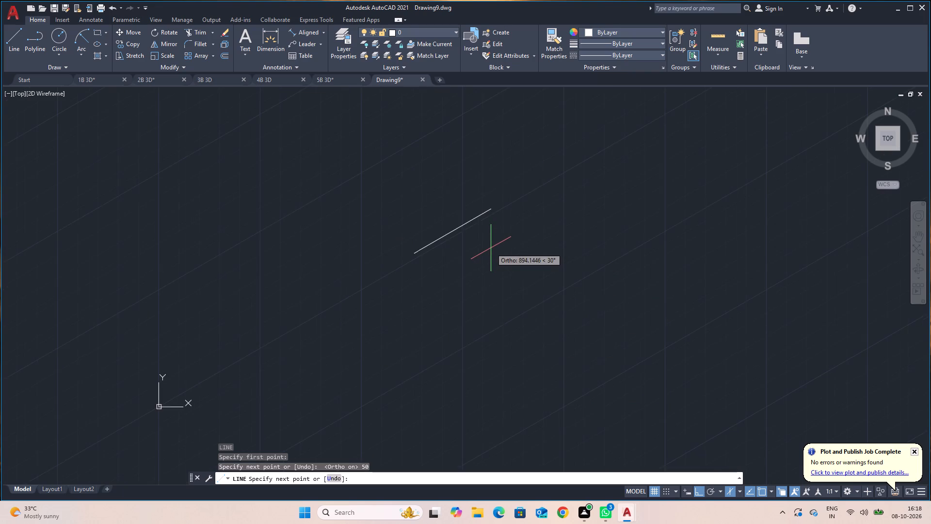
pyautogui.scroll(-1, 491, 248)
pyautogui.scroll(3, 491, 248)
pyautogui.moveTo(491, 248); pyautogui.dragTo(525, 365, button='middle')
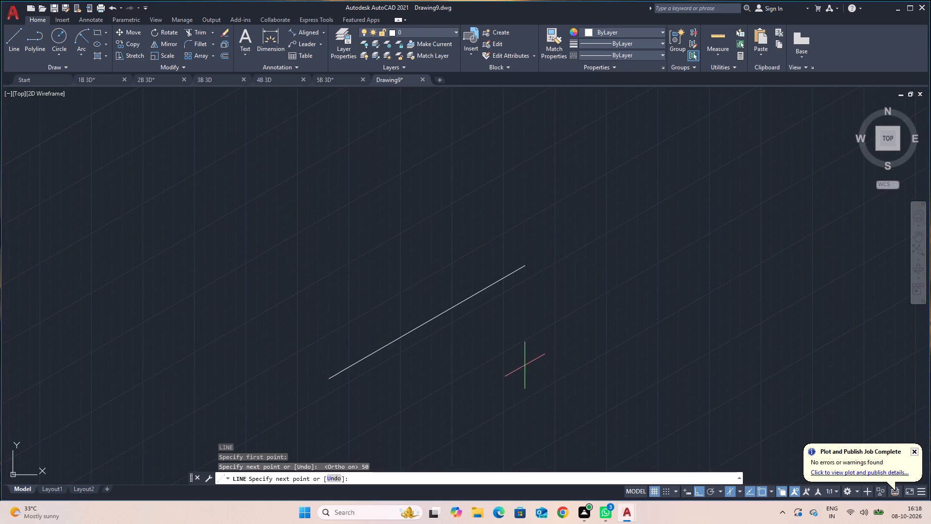
pyautogui.scroll(3, 498, 334)
pyautogui.moveTo(445, 340); pyautogui.dragTo(728, 244, button='middle')
pyautogui.moveTo(532, 314); pyautogui.dragTo(567, 300, button='middle')
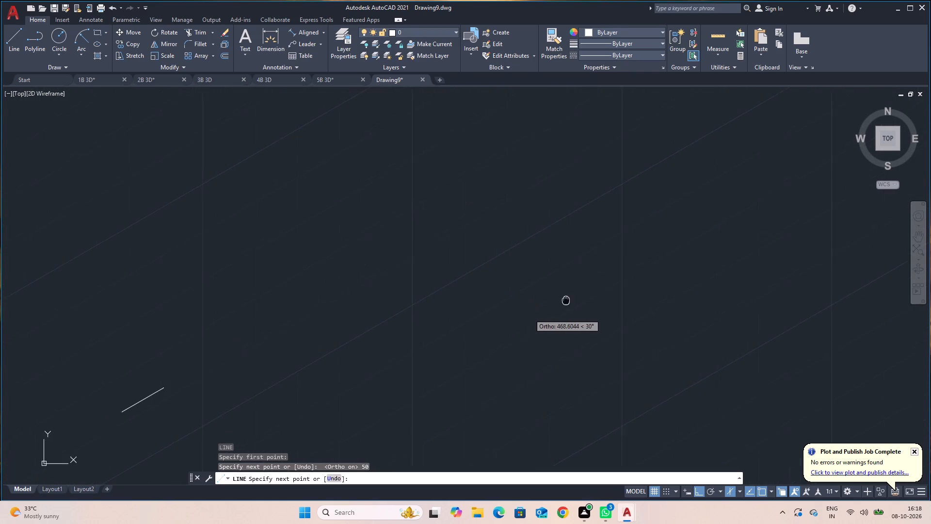
pyautogui.moveTo(567, 300); pyautogui.dragTo(649, 223, button='middle')
pyautogui.scroll(-1, 620, 245)
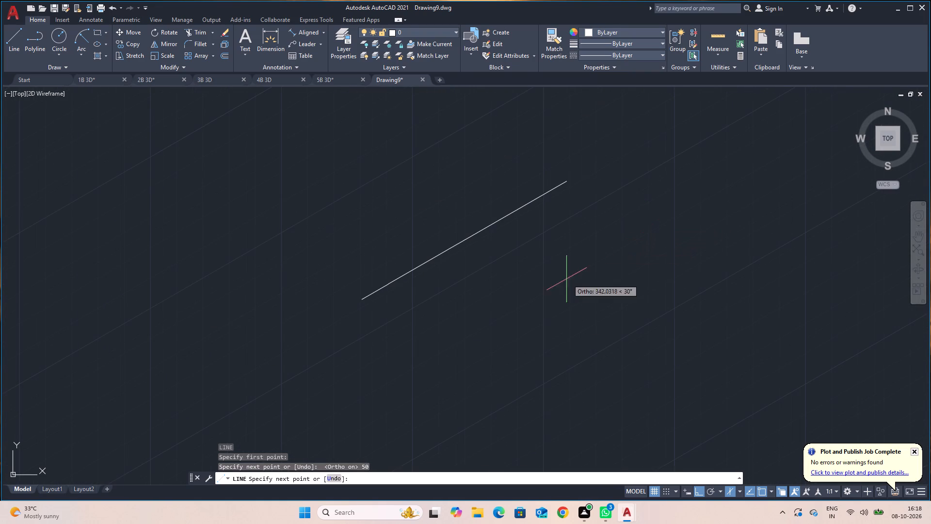
pyautogui.press('F5')
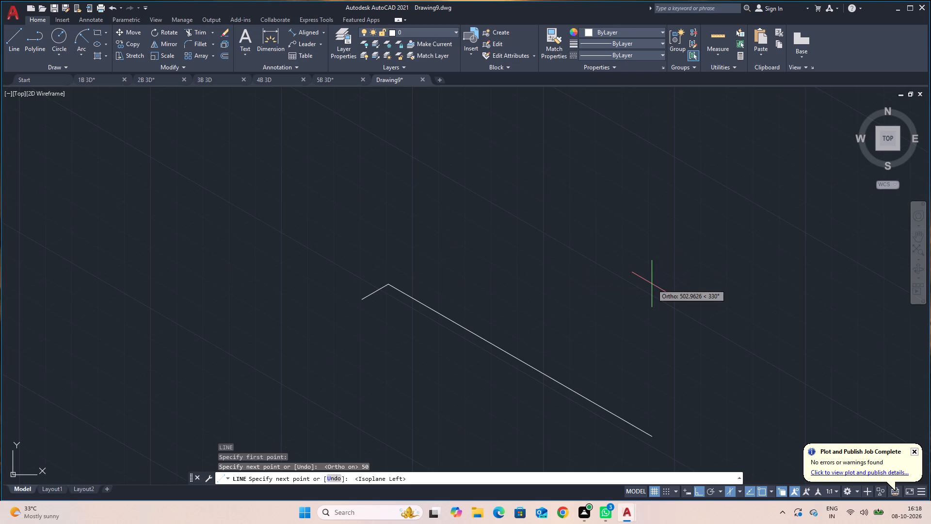
pyautogui.press('5')
pyautogui.press('Return')
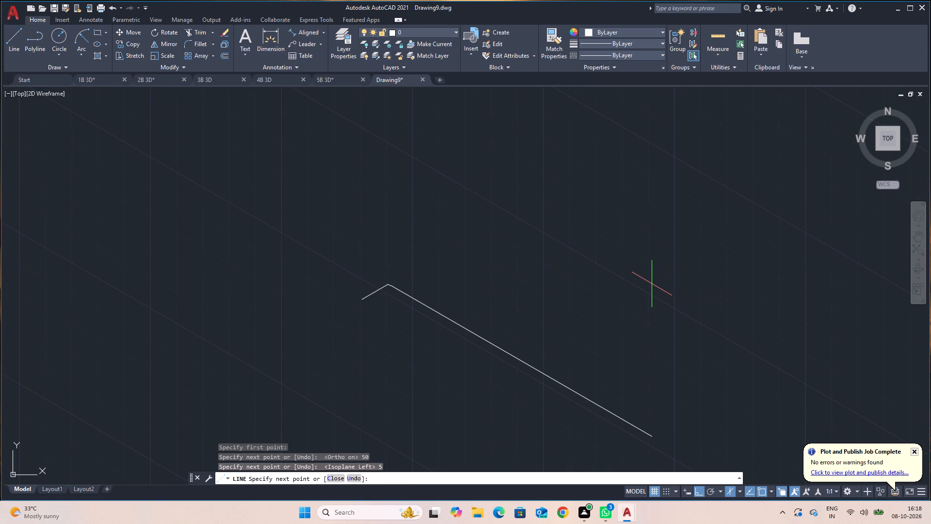
pyautogui.press('F5')
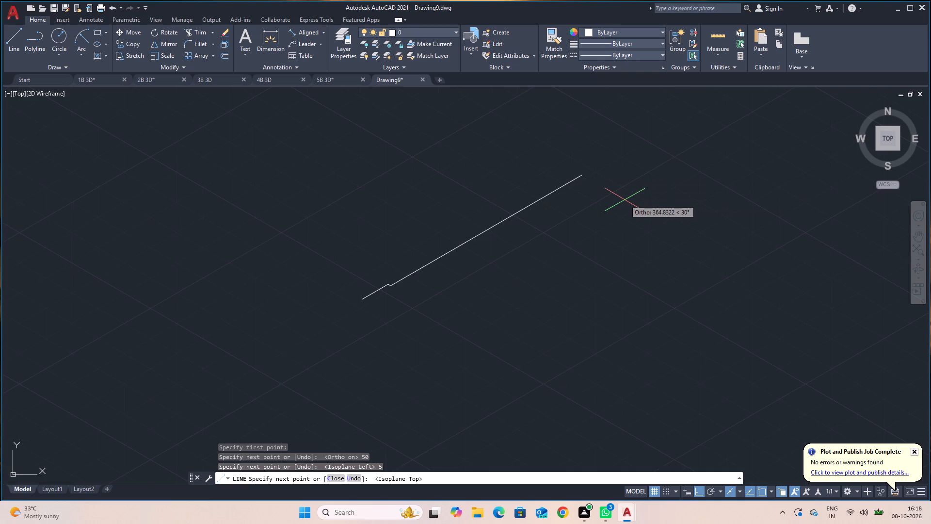
pyautogui.write('50')
pyautogui.press('Return')
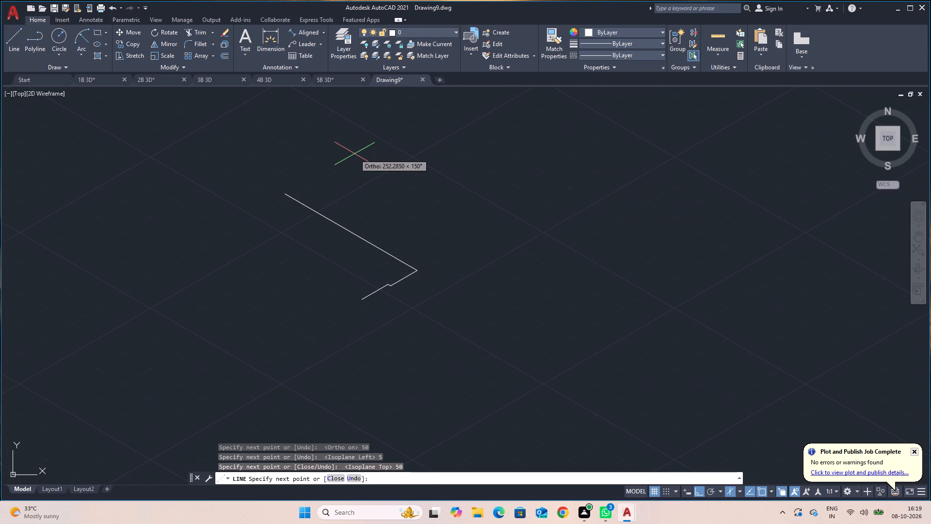
pyautogui.press('5')
pyautogui.press('Return')
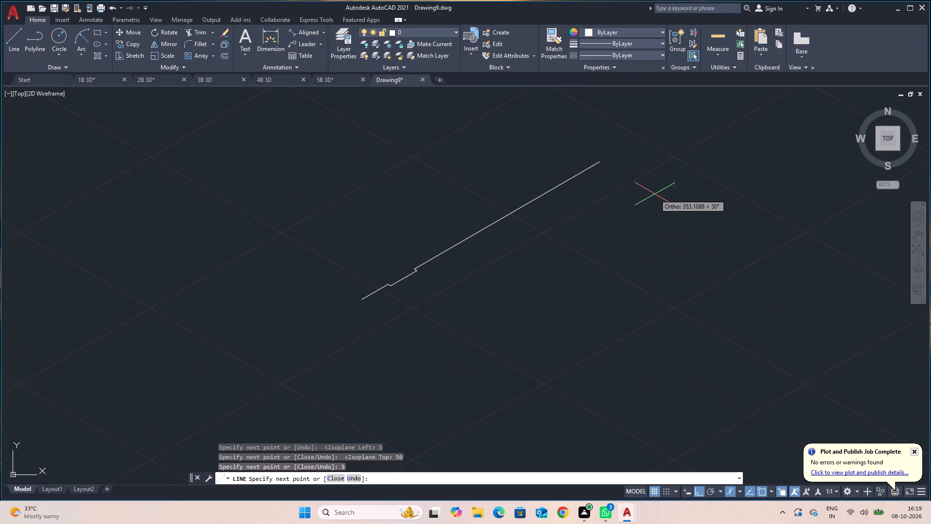
pyautogui.write('50')
pyautogui.press('Return')
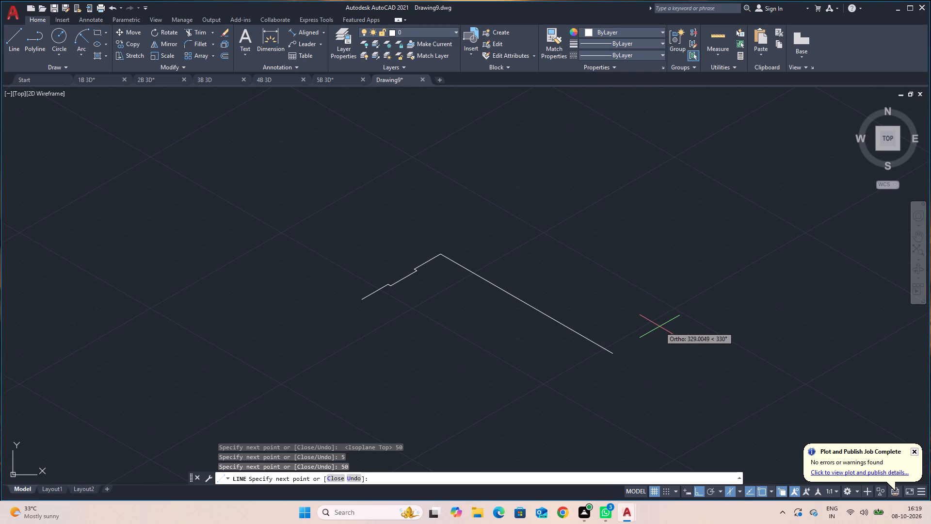
# Continue the outline 10 units toward 330° and return 45 units toward 210° to form the narrow end strip.
pyautogui.write('10')
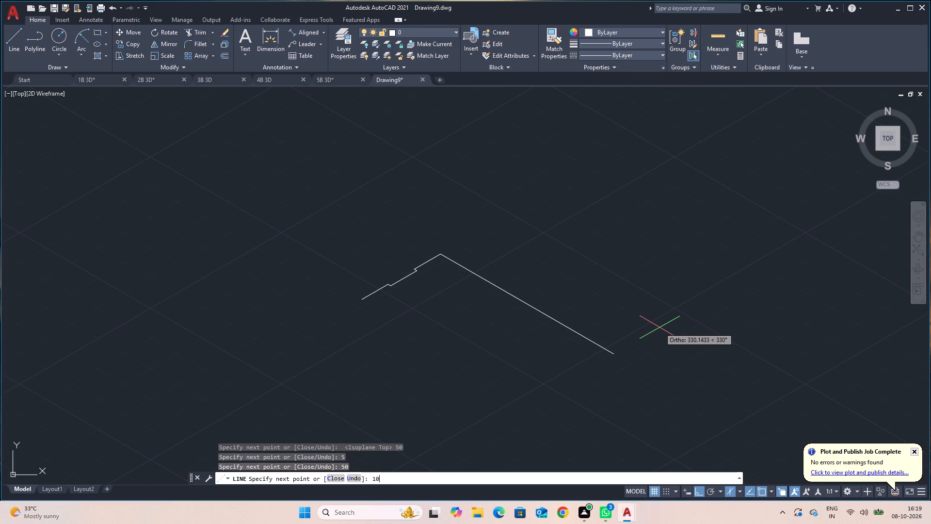
pyautogui.press('Return')
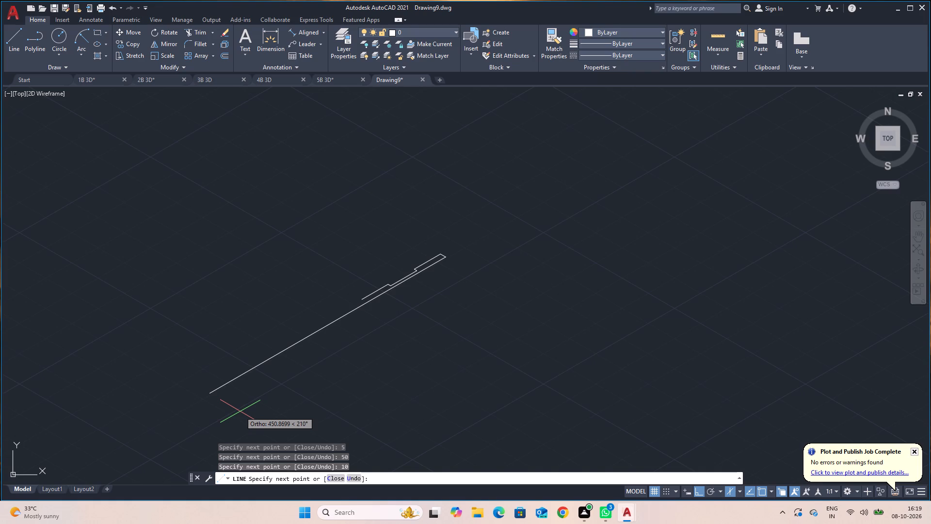
pyautogui.write('45')
pyautogui.press('Return')
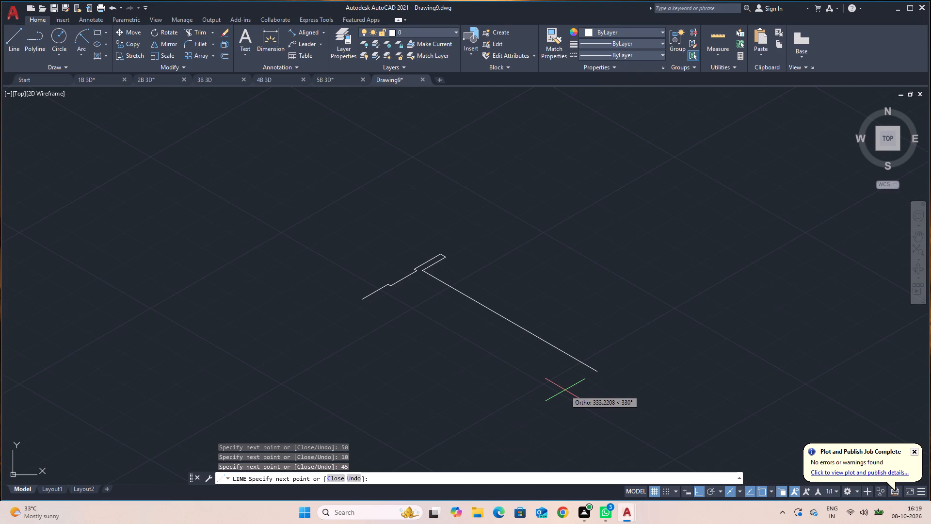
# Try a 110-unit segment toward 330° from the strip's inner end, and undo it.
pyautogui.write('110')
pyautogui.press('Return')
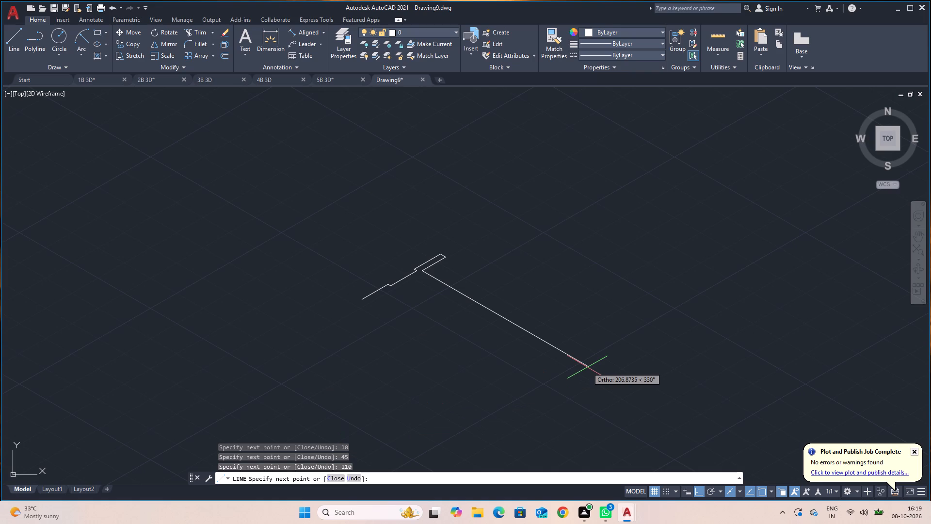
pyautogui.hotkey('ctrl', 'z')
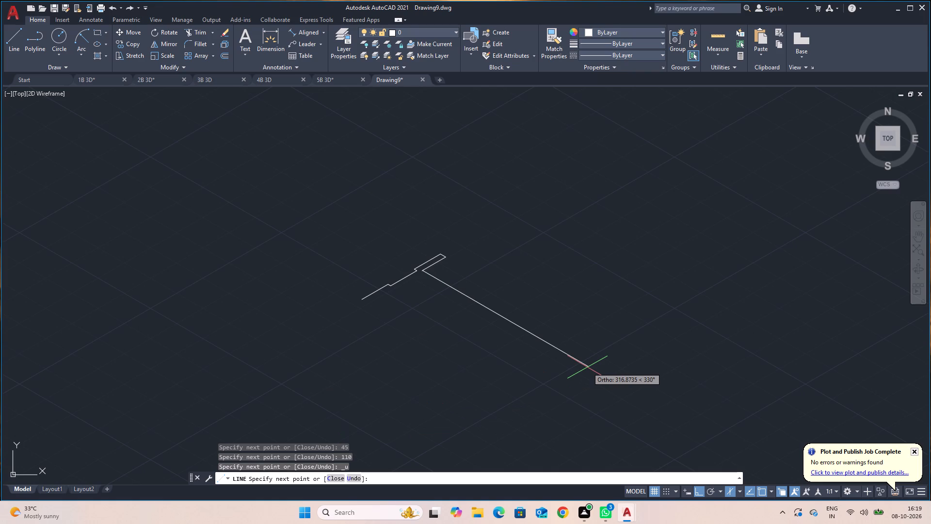
# Add a 10-unit segment toward 330° from the strip's inner end and finish the line.
pyautogui.write('10')
pyautogui.press('Return')
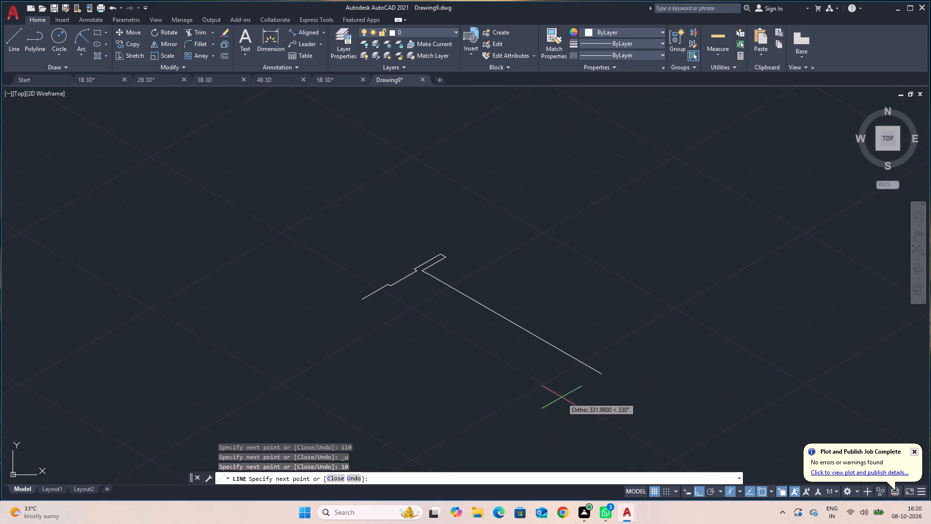
pyautogui.press('Escape')
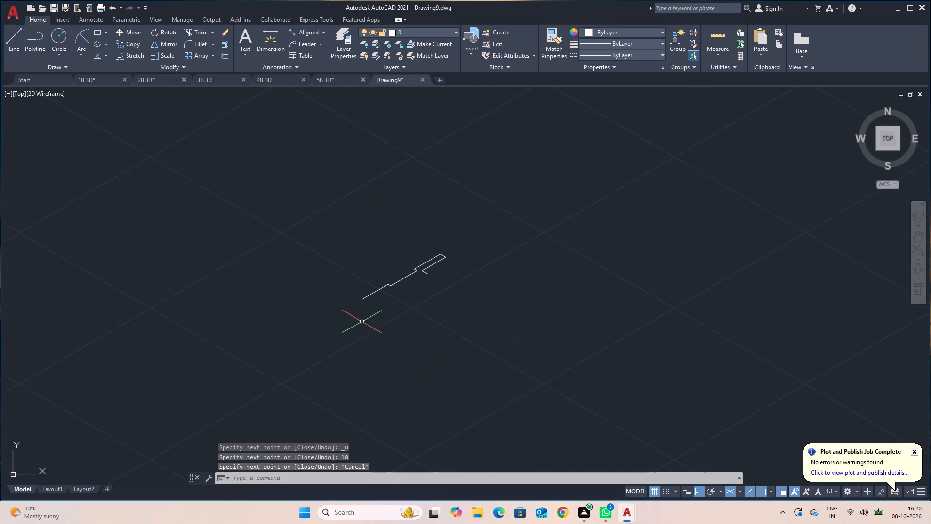
# From the outline's starting corner, draw the narrow end face: 50 units toward 270°, 10 toward 330°, and 50 toward 90°.
pyautogui.press('l')
pyautogui.press('Return')
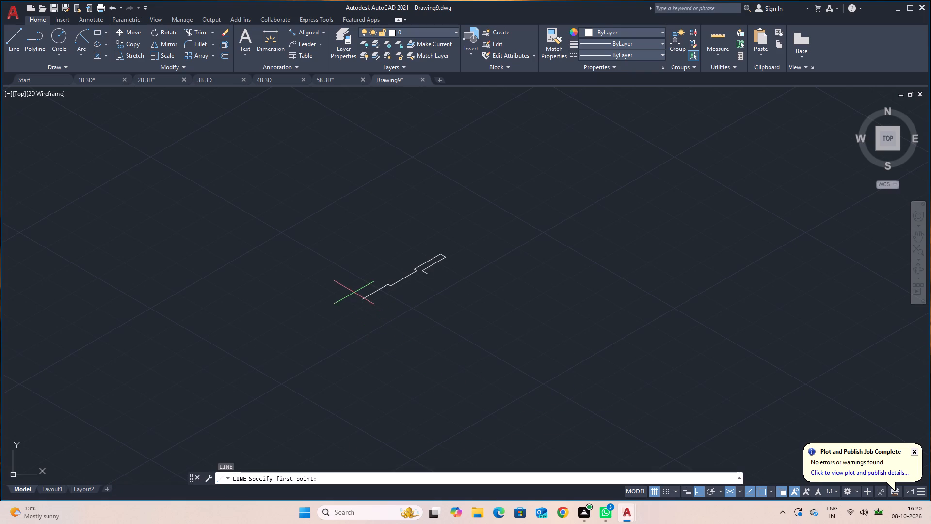
pyautogui.click(361, 299)
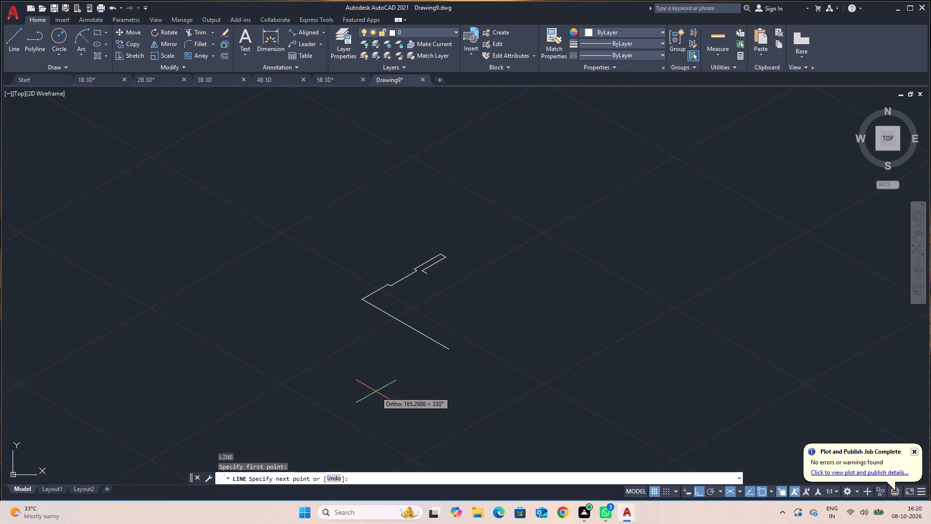
pyautogui.press('F5')
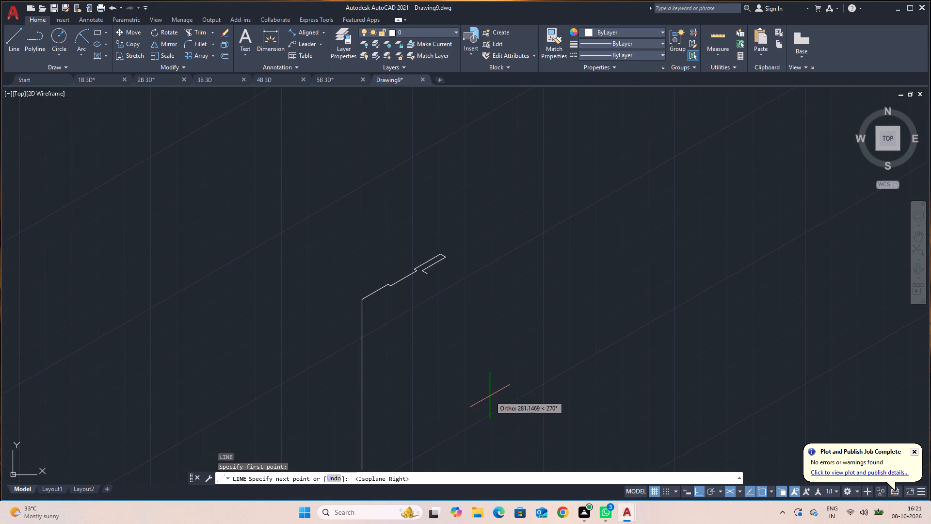
pyautogui.write('50')
pyautogui.press('Return')
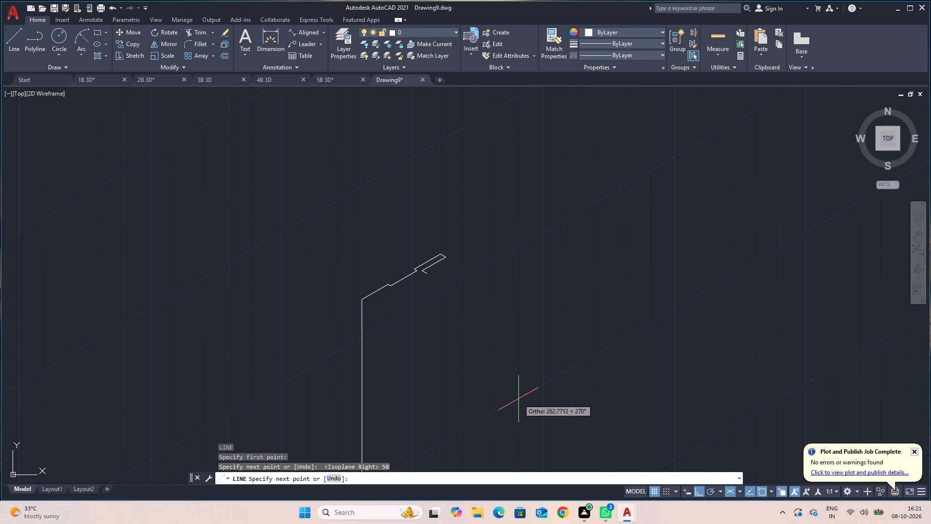
pyautogui.press('F5')
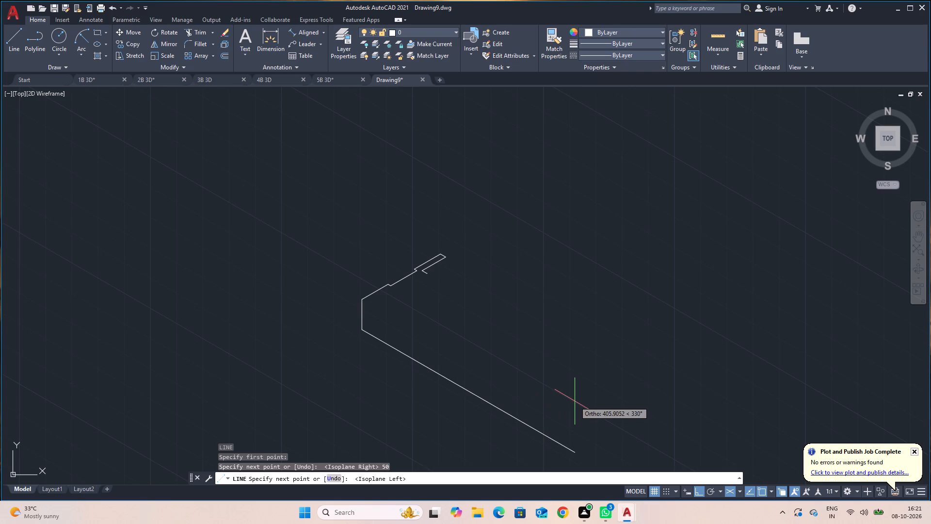
pyautogui.write('10')
pyautogui.press('Return')
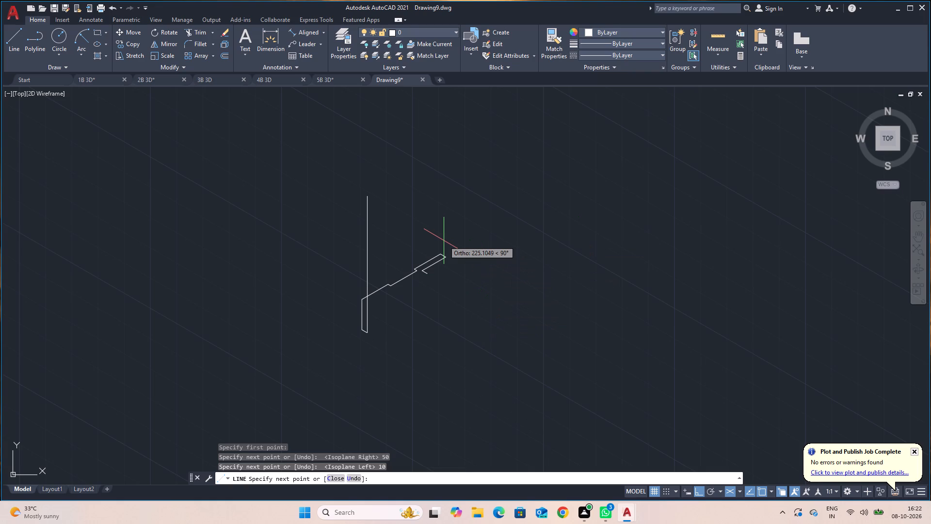
pyautogui.write('50')
pyautogui.press('Return')
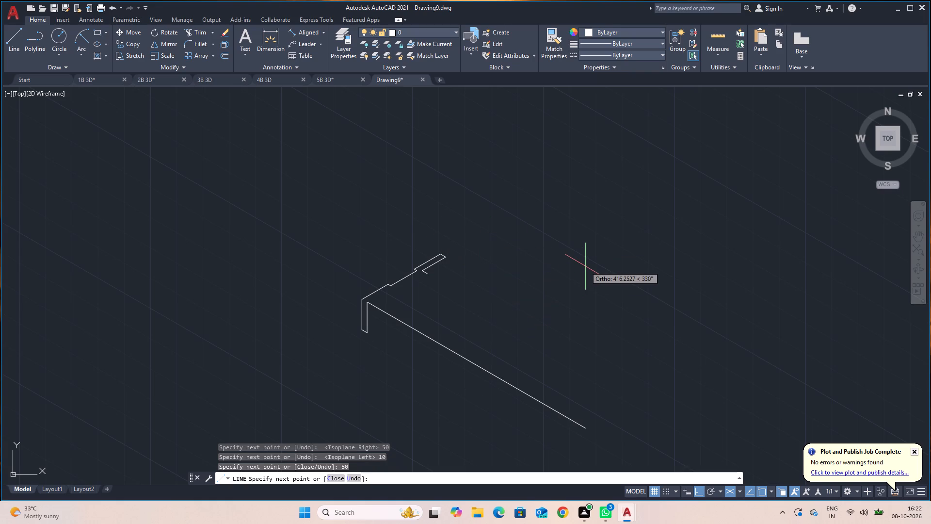
# Continue the top edge 45 units toward 30° and 10 units toward 330°, and finish the line.
pyautogui.press('F5')
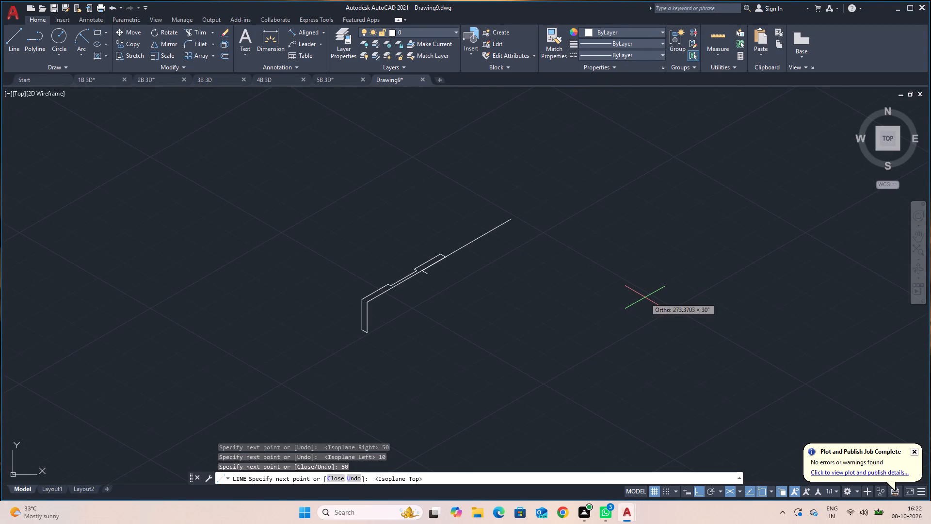
pyautogui.write('45')
pyautogui.press('Return')
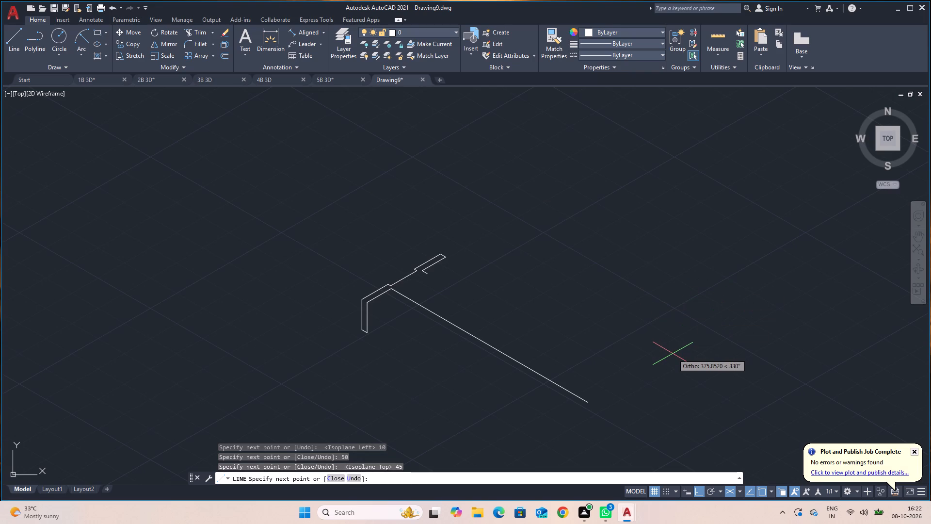
pyautogui.write('10')
pyautogui.press('Return')
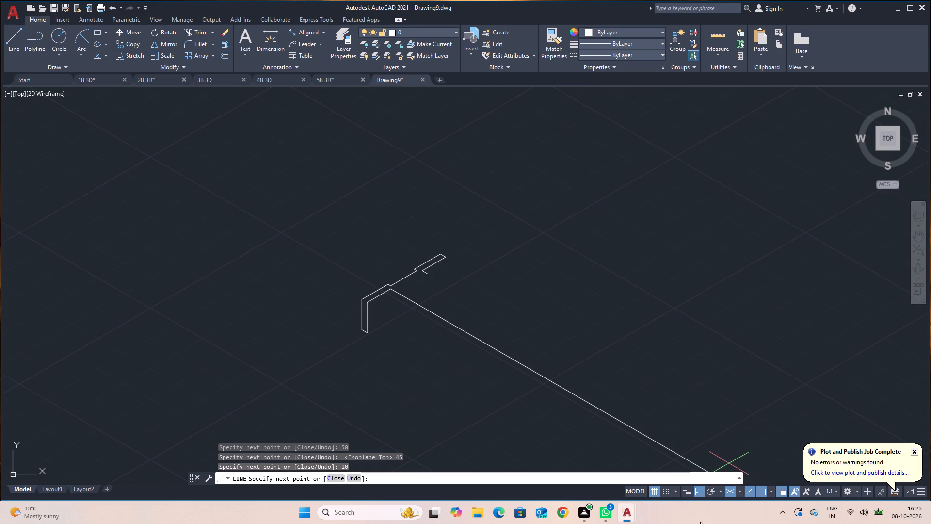
pyautogui.press('F5')
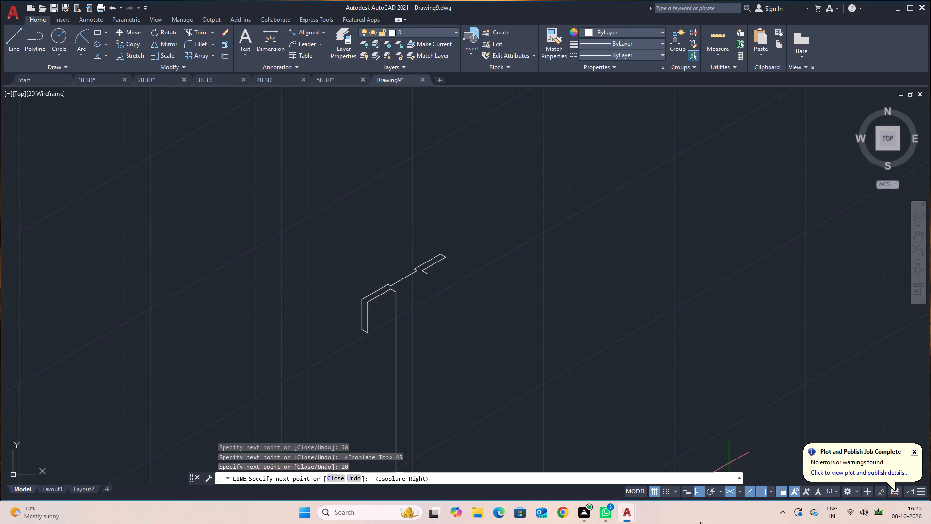
pyautogui.press('Escape')
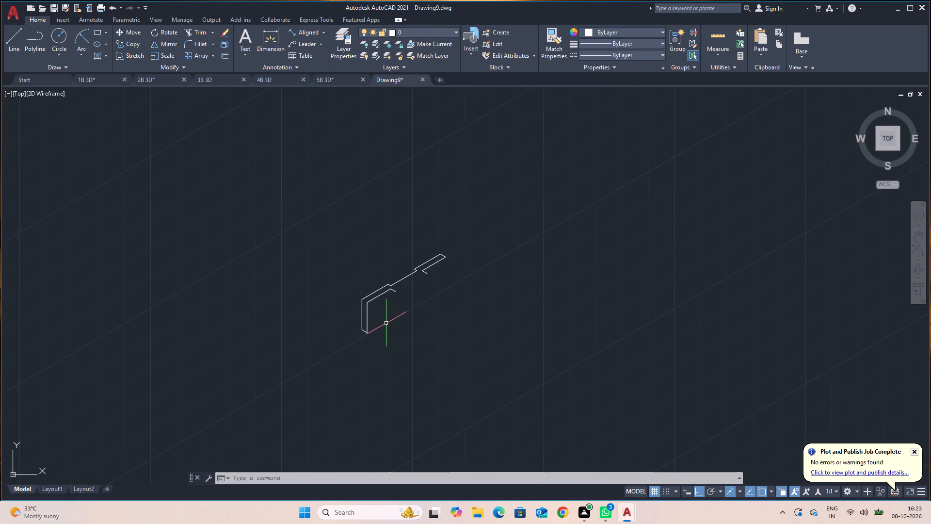
# From the inner end of the 45-unit top edge, draw 50 units toward 270° and 45 toward 210° to close the first front face.
pyautogui.press('l')
pyautogui.press('Return')
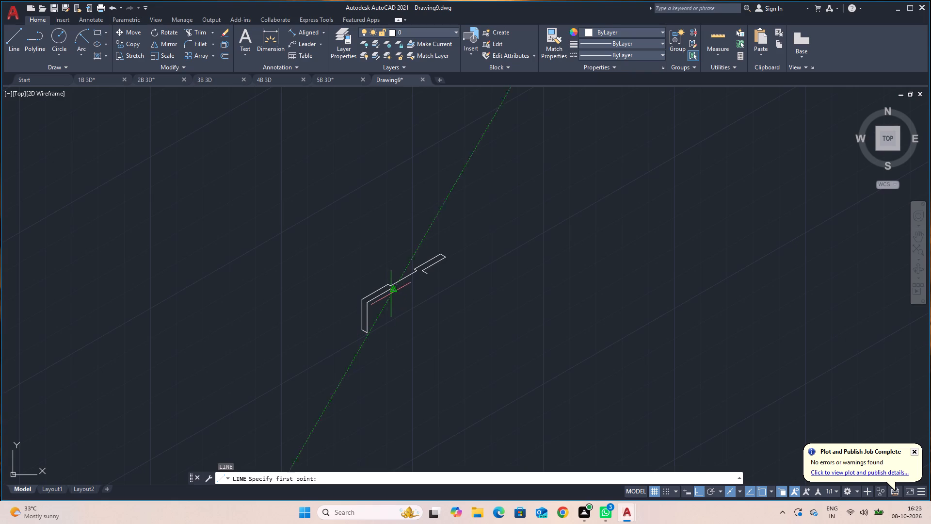
pyautogui.scroll(4, 386, 291)
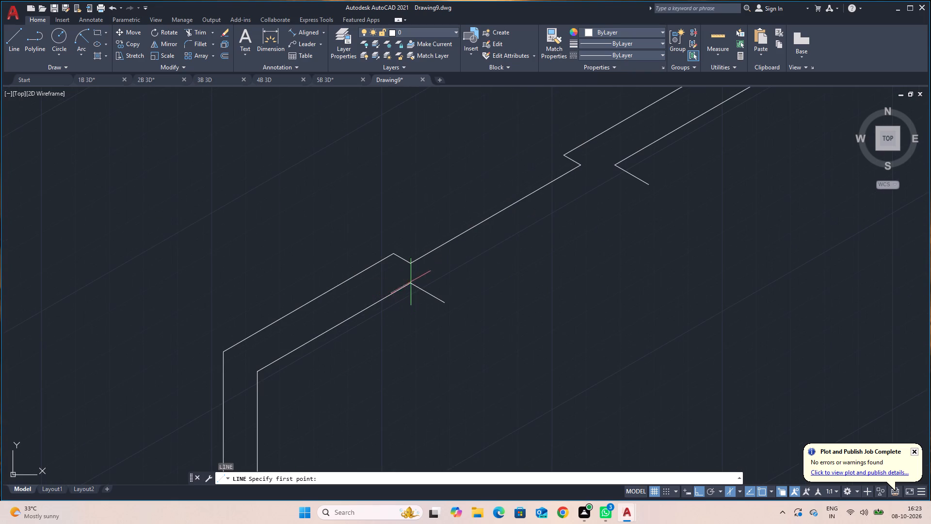
pyautogui.click(410, 282)
pyautogui.scroll(-3, 401, 319)
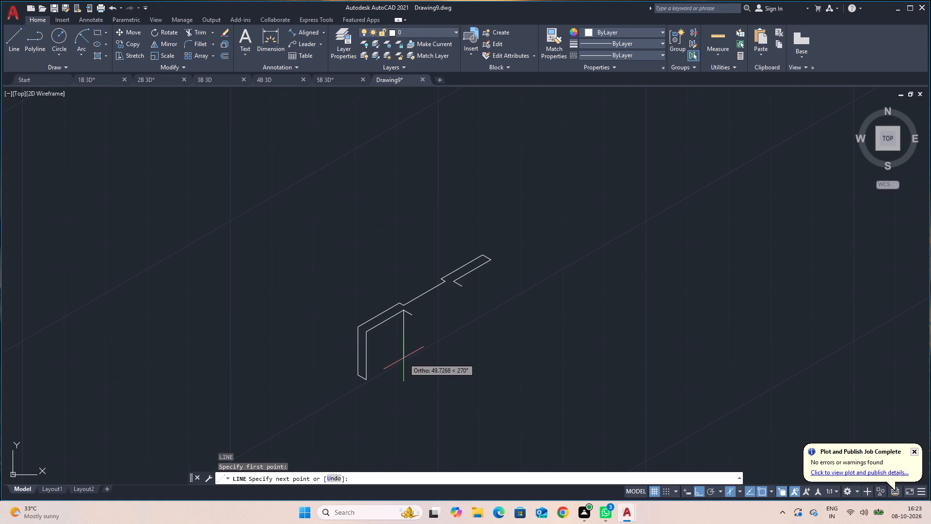
pyautogui.write('50')
pyautogui.press('Return')
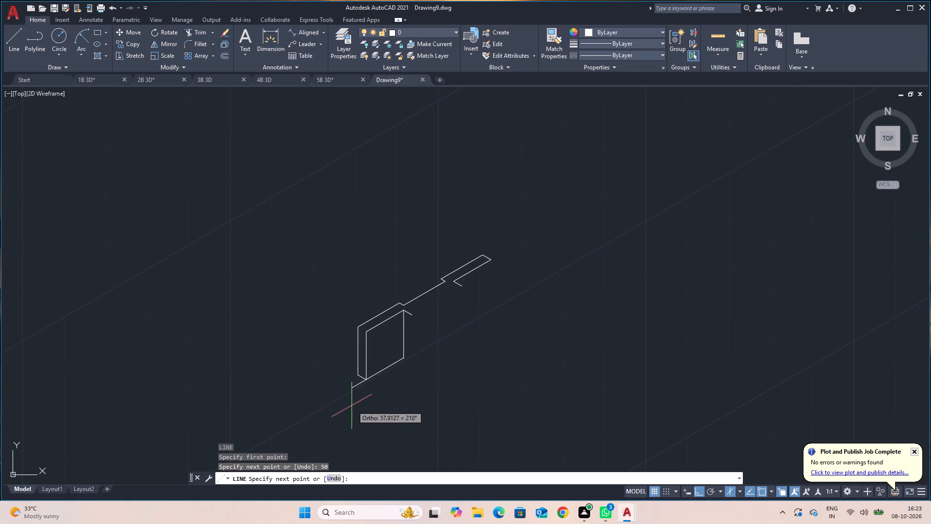
pyautogui.write('45')
pyautogui.press('Return')
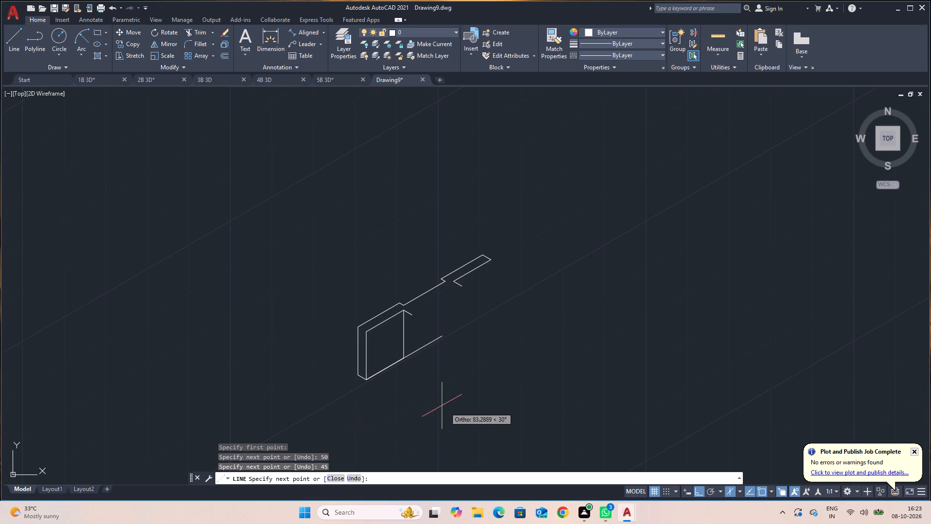
pyautogui.press('Escape')
# From the first front face's lower inner corner, draw the step face's edges: 10 units toward 330° and 50 toward 90°.
pyautogui.press('l')
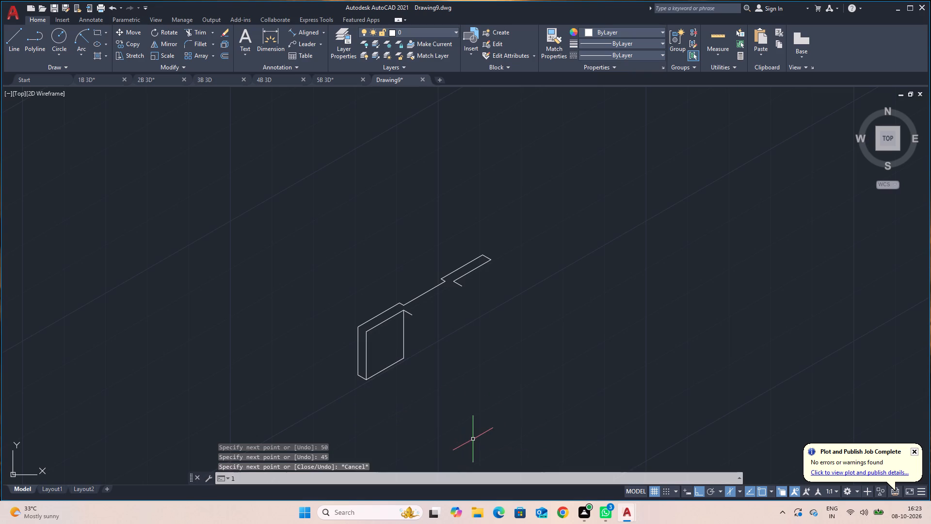
pyautogui.press('Return')
pyautogui.click(404, 358)
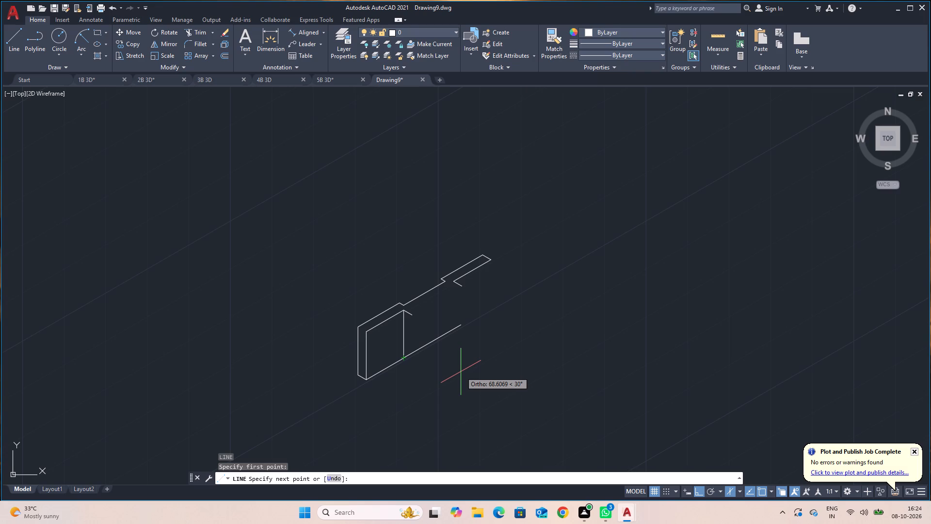
pyautogui.press('F5')
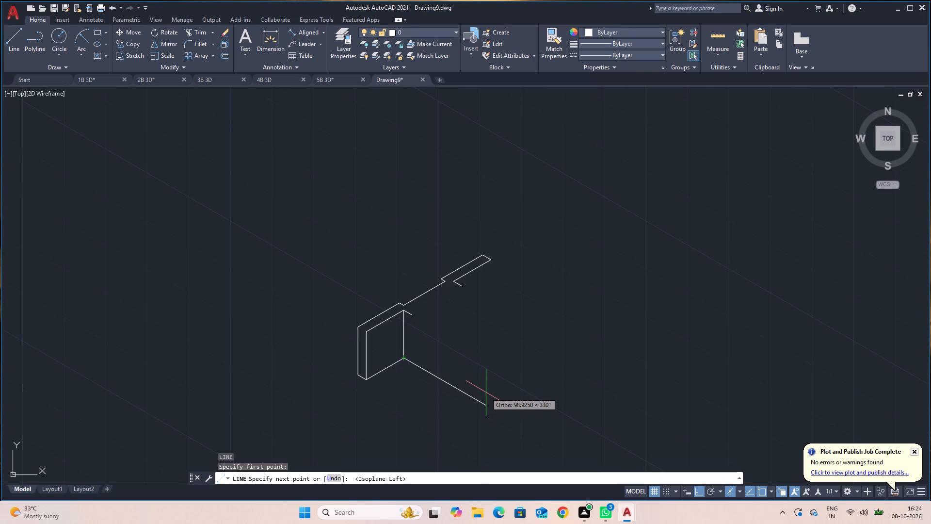
pyautogui.write('10')
pyautogui.press('Return')
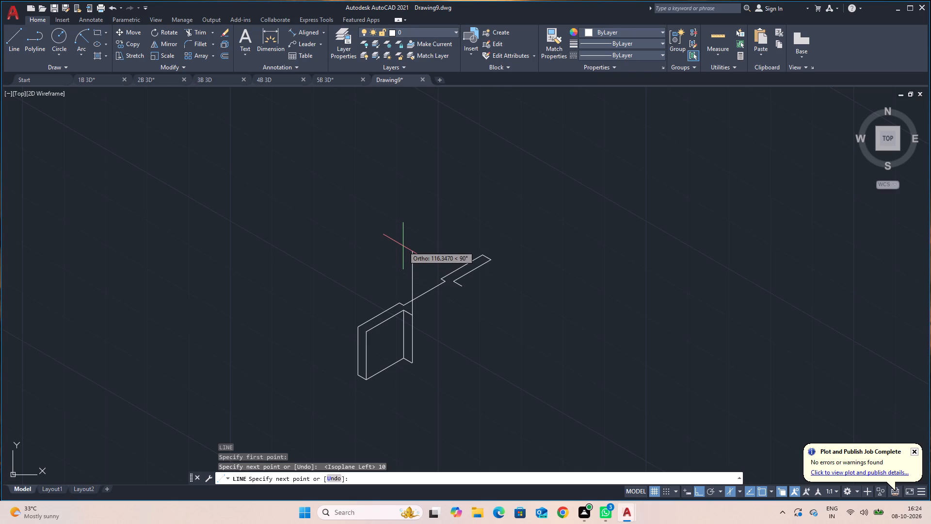
pyautogui.write('50')
pyautogui.press('Return')
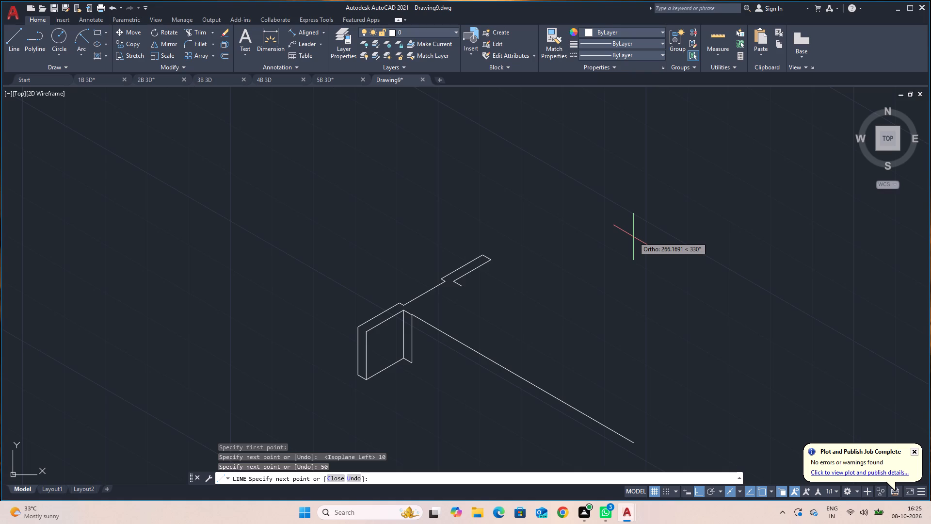
# Continue around the second front face: 27.5 units toward 30°, 50 toward 270°, and 27.5 toward 210°, and finish the line.
pyautogui.press('F5')
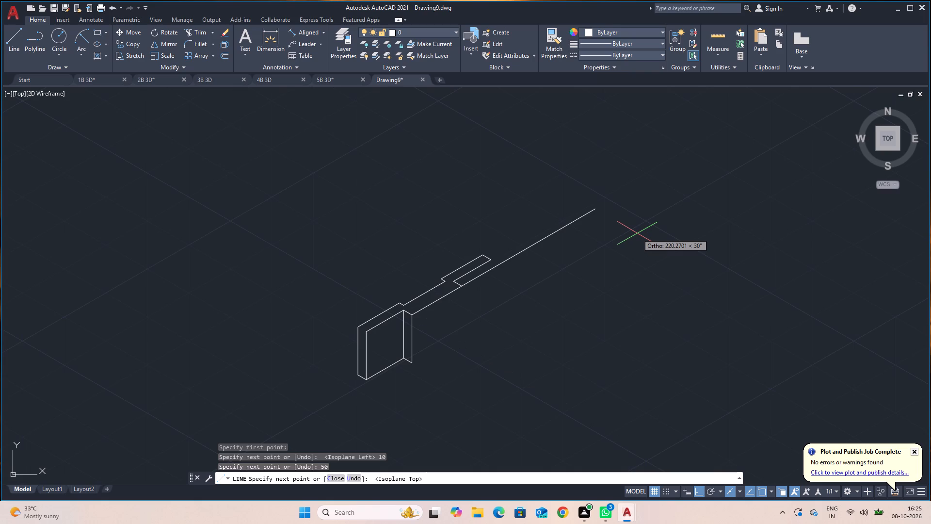
pyautogui.write('27.5')
pyautogui.press('Return')
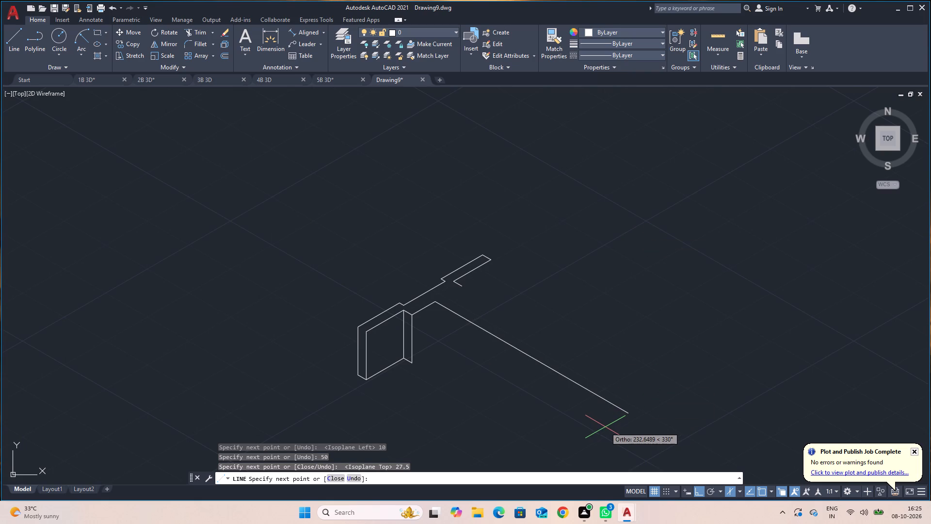
pyautogui.press('F5')
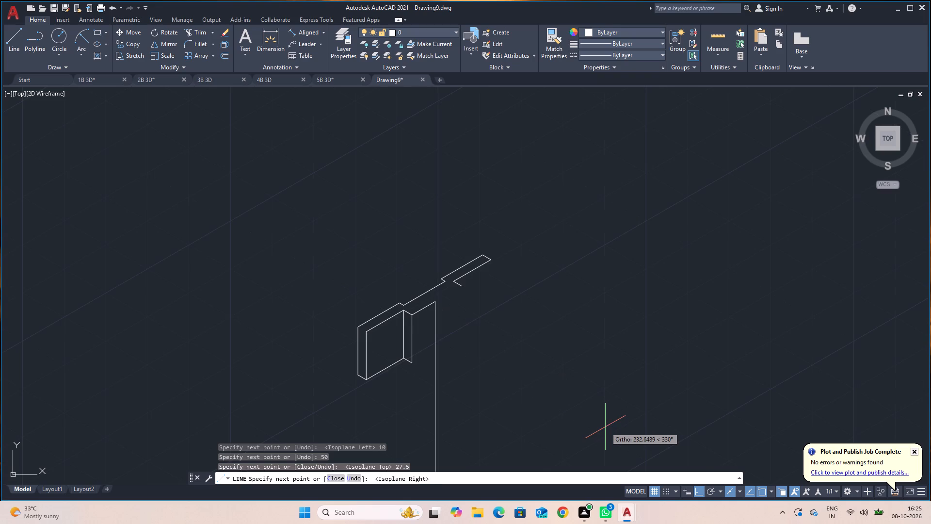
pyautogui.write('50')
pyautogui.press('Return')
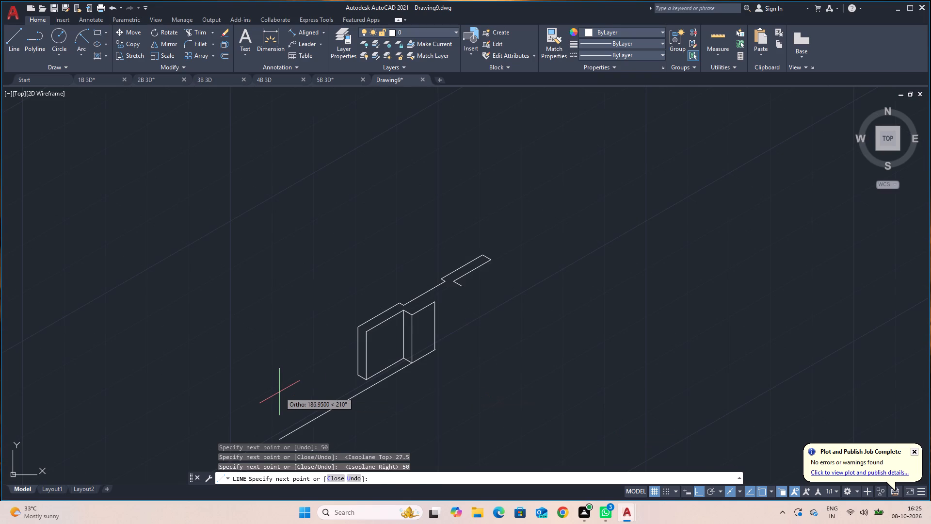
pyautogui.write('27.5')
pyautogui.press('Return')
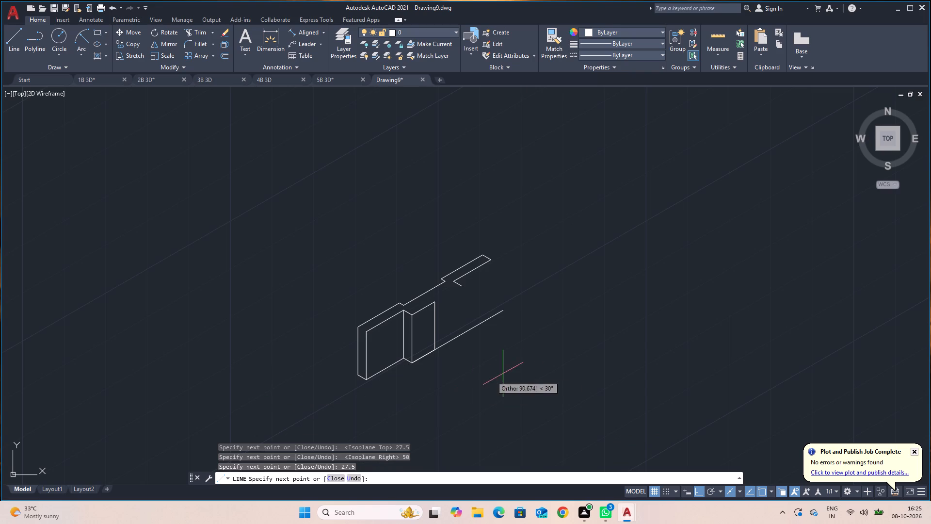
pyautogui.press('Escape')
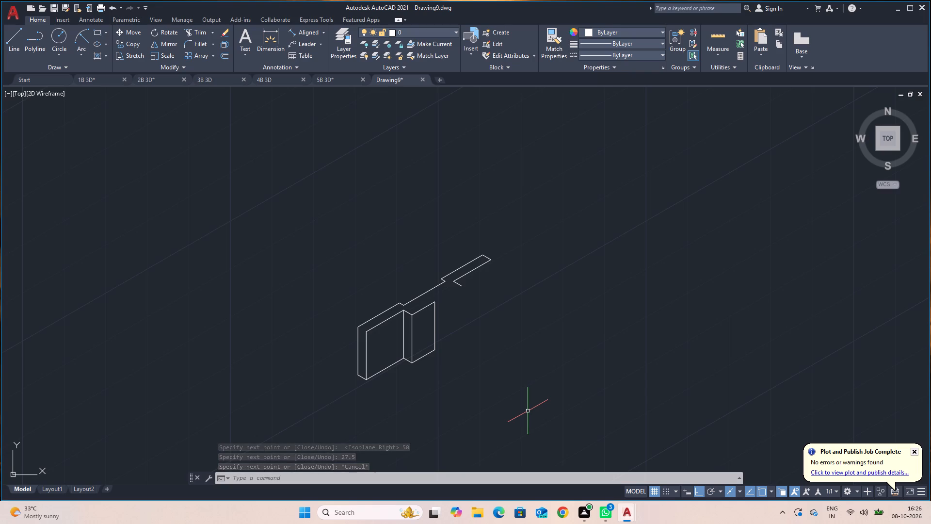
# From the second front face's upper outer corner, draw the top outline: 20 units toward 330°, 5 toward 30°, 20 toward 150°, and 27.5 toward 30°.
pyautogui.press('space')
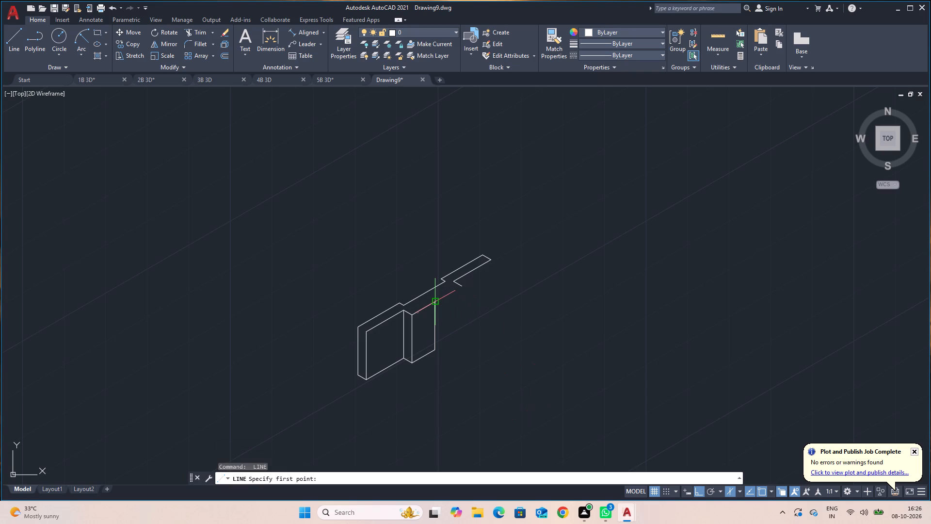
pyautogui.click(437, 301)
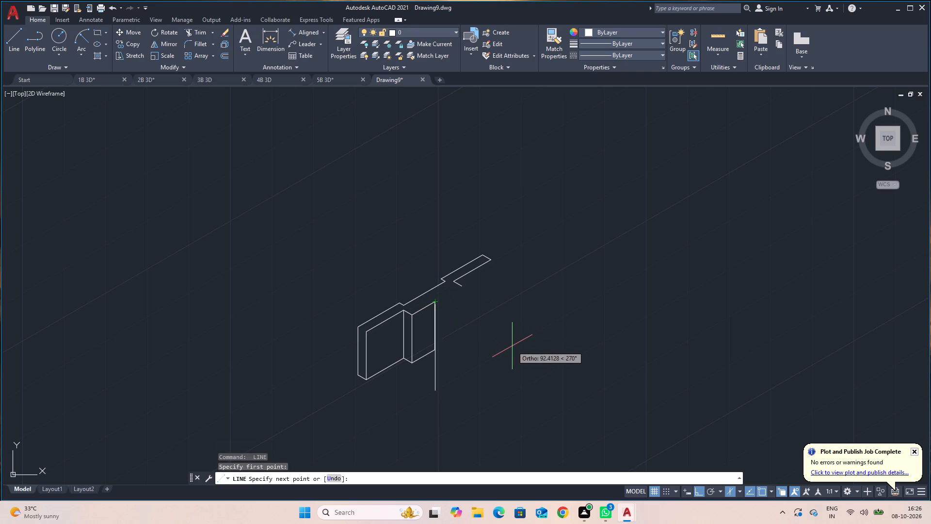
pyautogui.press('F5')
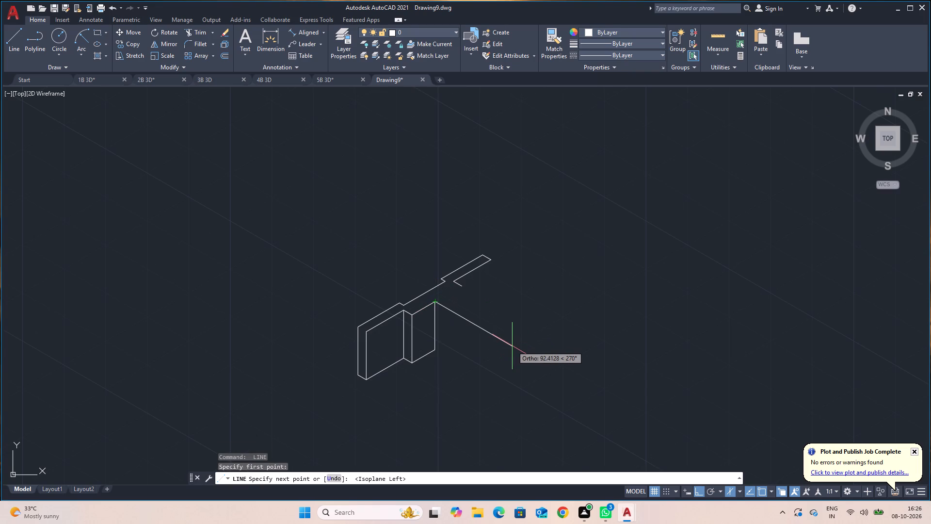
pyautogui.write('20')
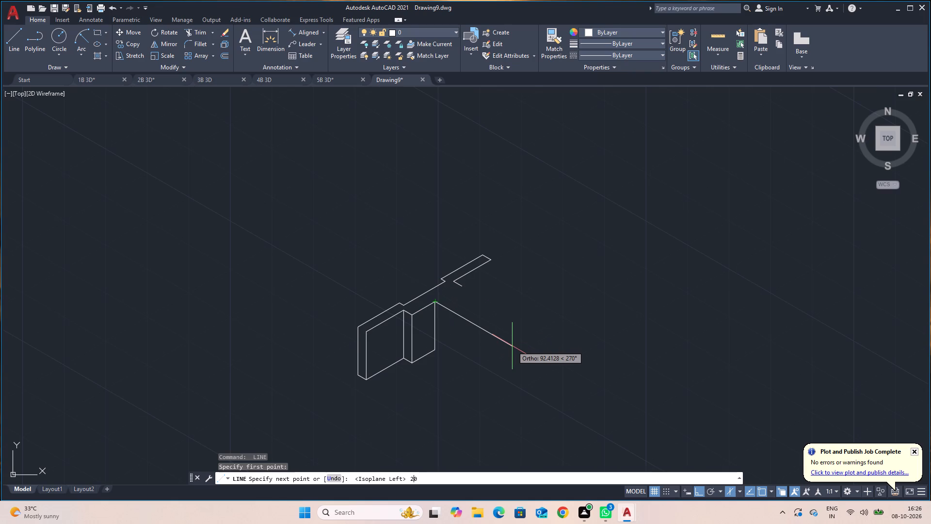
pyautogui.press('Return')
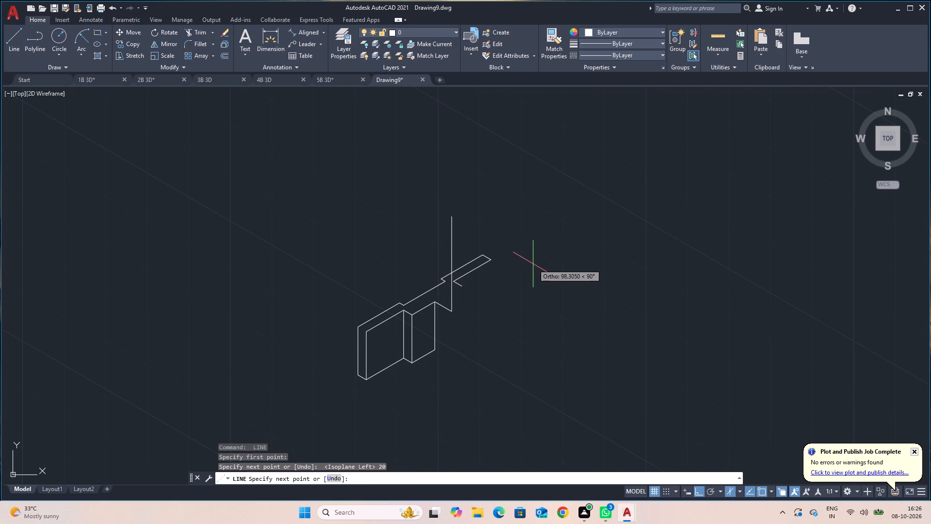
pyautogui.press('F5')
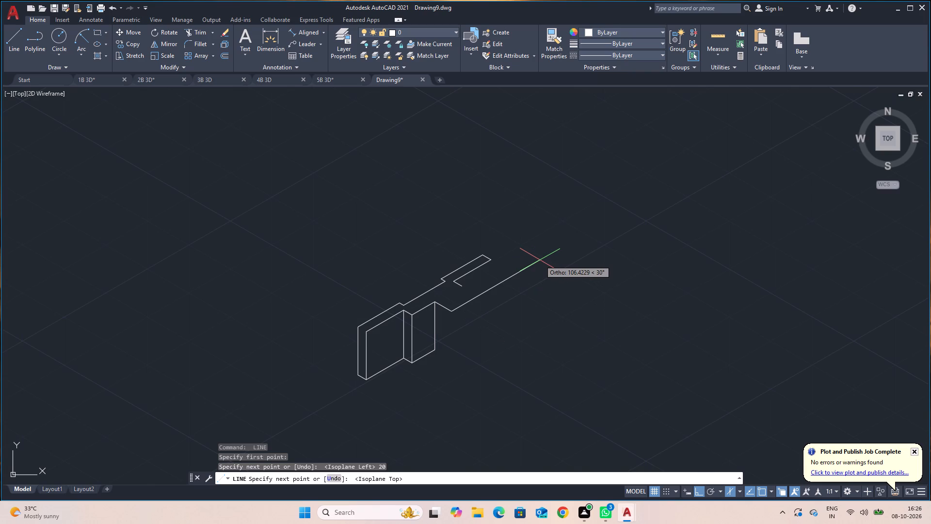
pyautogui.press('5')
pyautogui.press('Return')
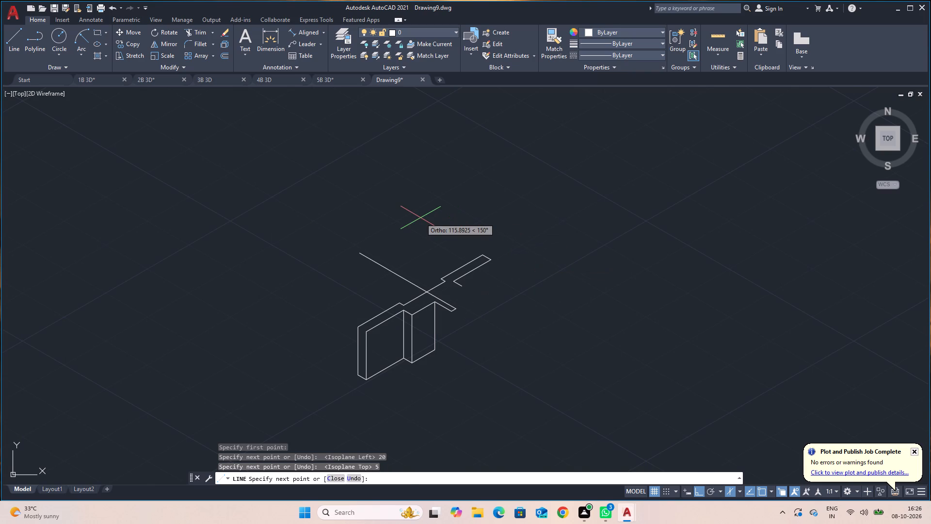
pyautogui.write('20')
pyautogui.press('Return')
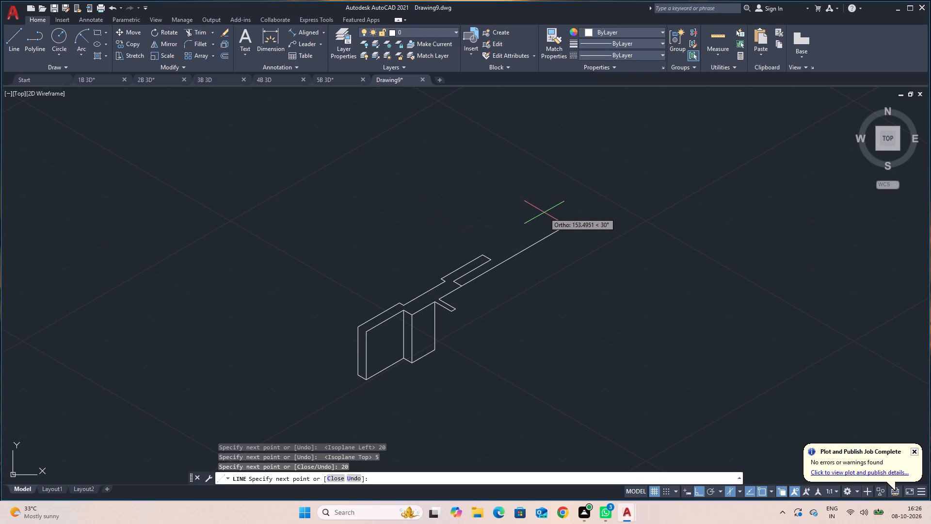
pyautogui.write('27.5')
pyautogui.press('Return')
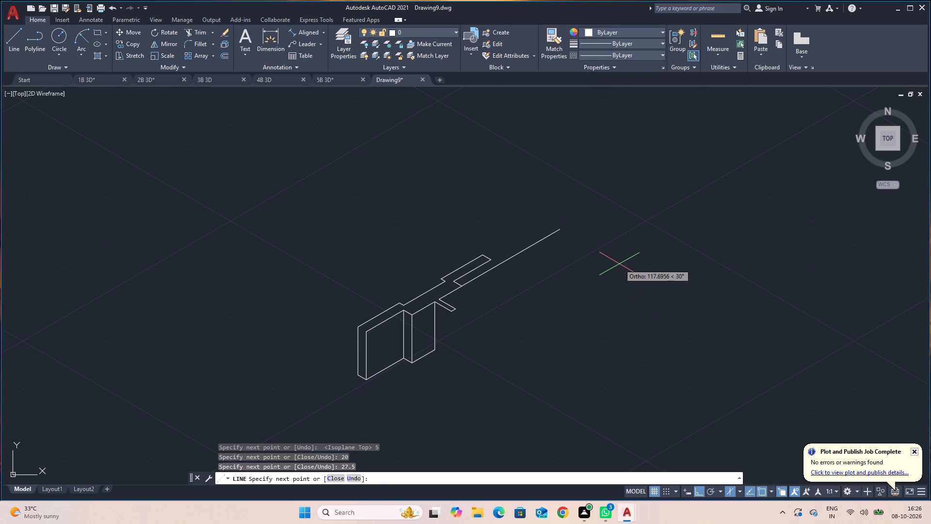
pyautogui.press('Escape')
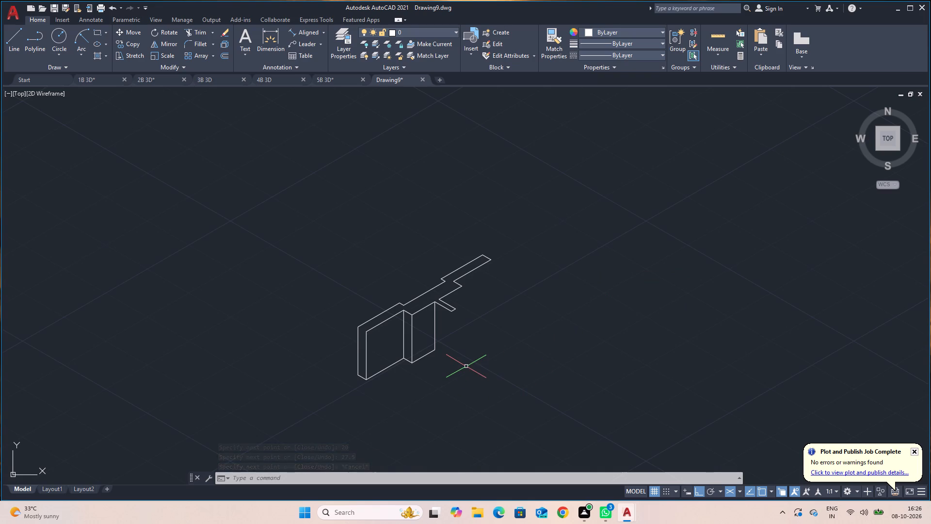
# From the second front face's lower outer corner, draw edges 20 units toward 330° and 50 units toward 270°.
pyautogui.press('l')
pyautogui.press('Return')
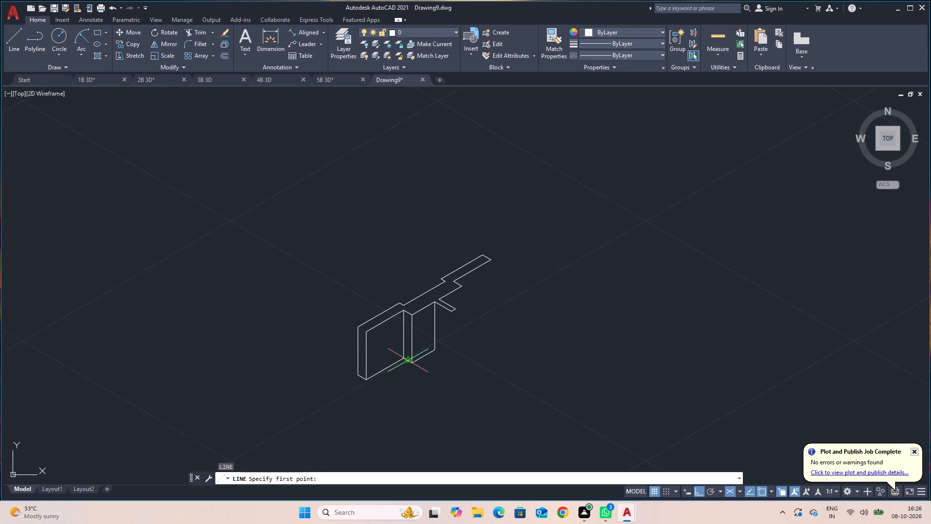
pyautogui.click(436, 351)
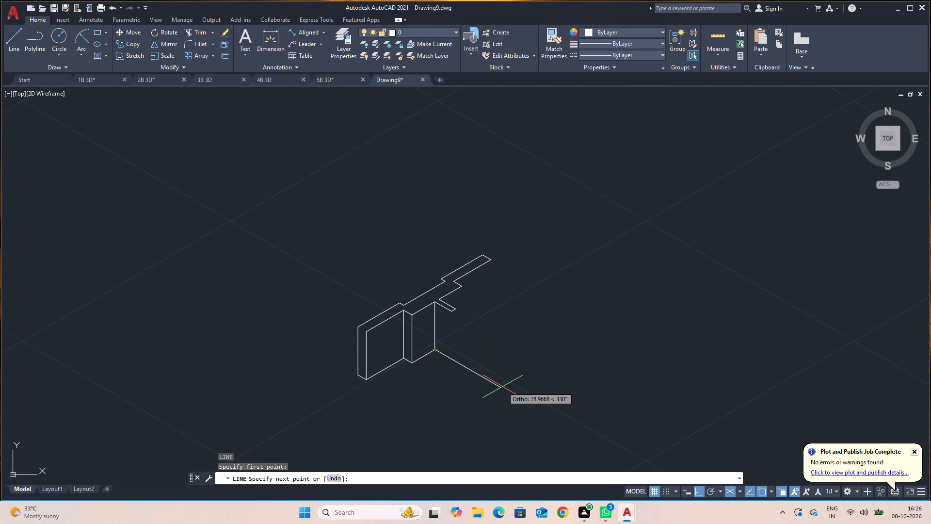
pyautogui.write('20')
pyautogui.press('Return')
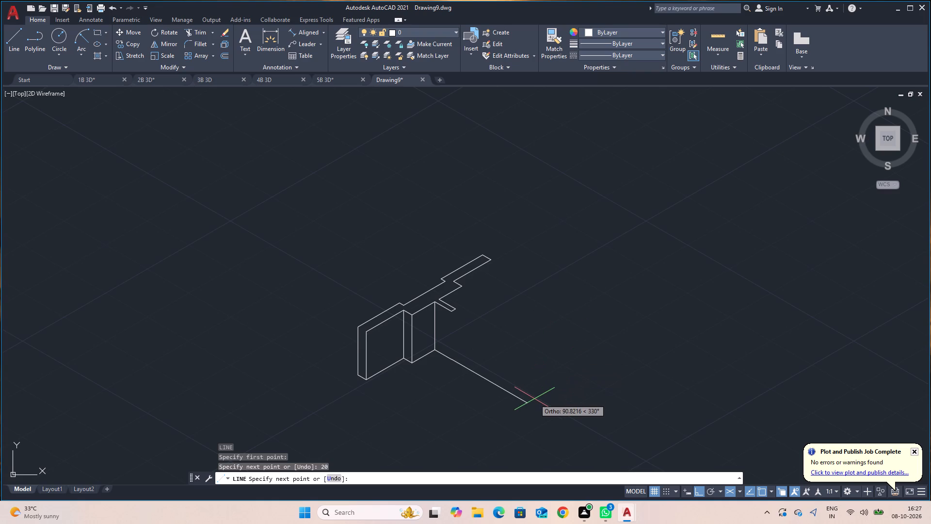
pyautogui.press('F5')
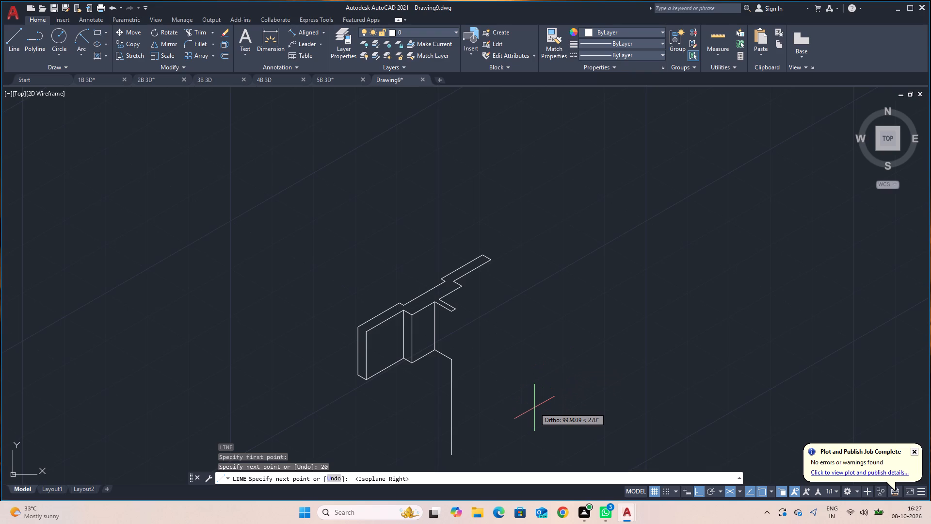
pyautogui.write('50')
pyautogui.press('Return')
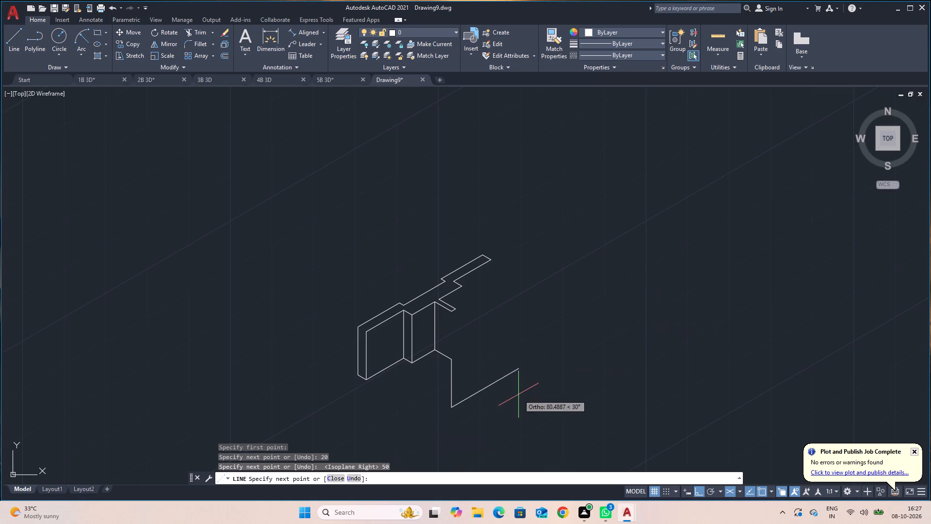
pyautogui.moveTo(518, 394); pyautogui.dragTo(533, 299, button='middle')
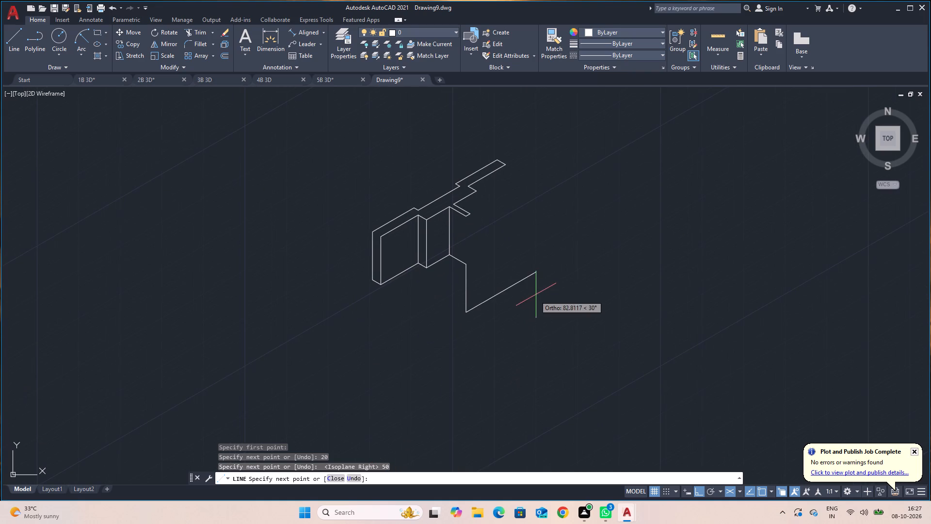
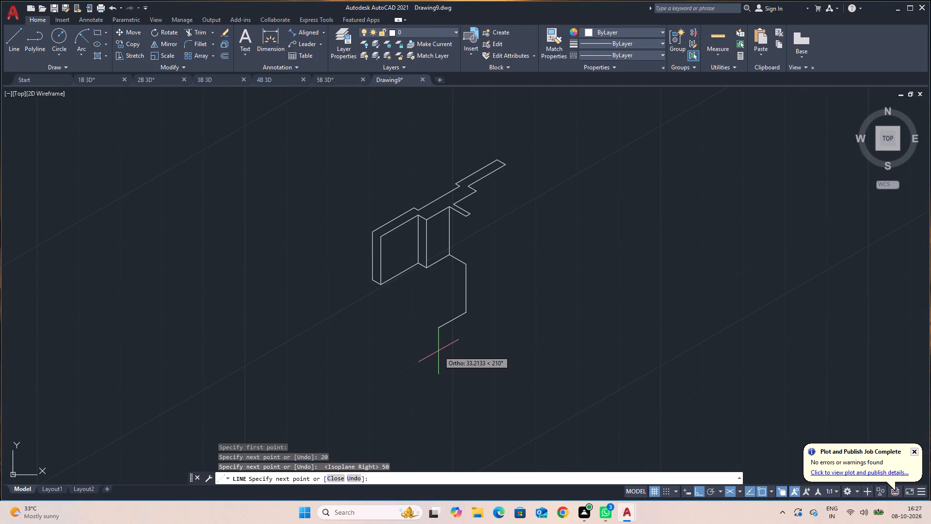
# Continue the line from the 50-unit vertical edge: 22.5 units toward 210°, 40 toward 270°, and 40 toward 330°.
pyautogui.write('22.5')
pyautogui.press('Return')
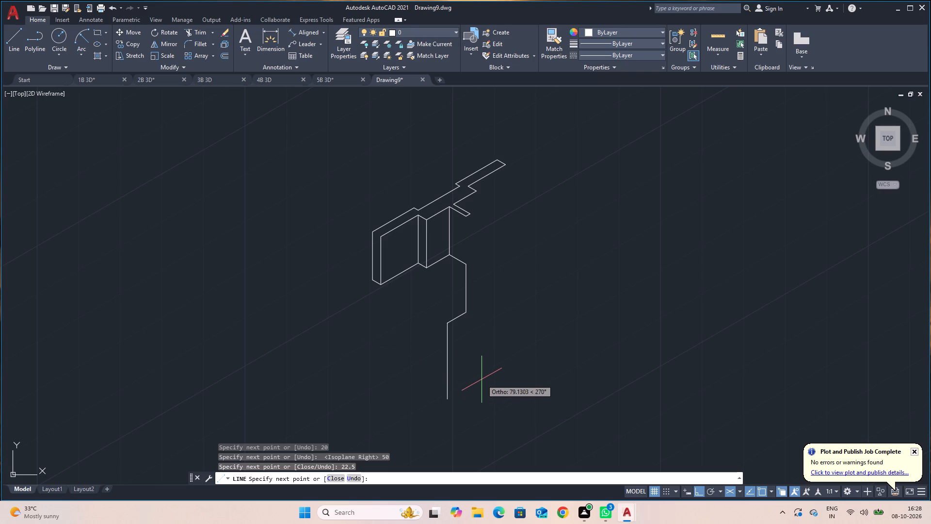
pyautogui.write('40')
pyautogui.press('Return')
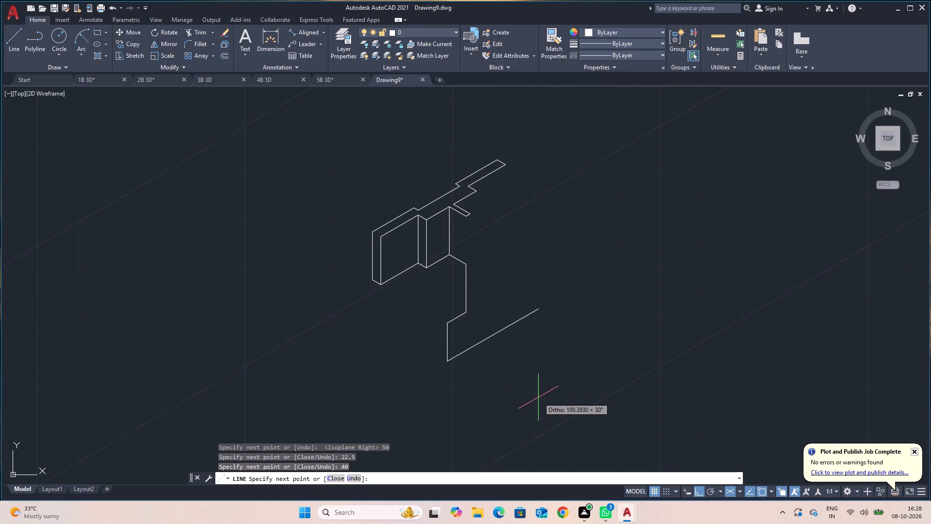
pyautogui.press('F5')
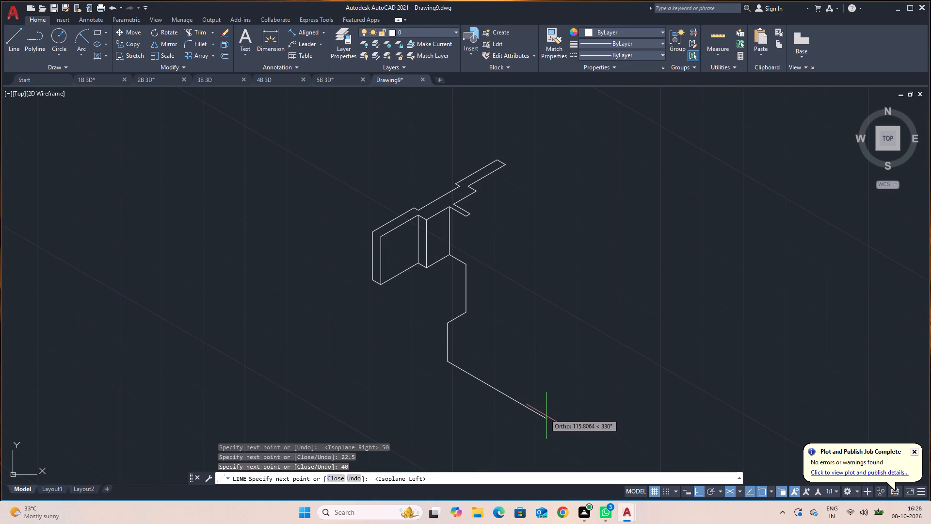
pyautogui.write('40')
pyautogui.press('Return')
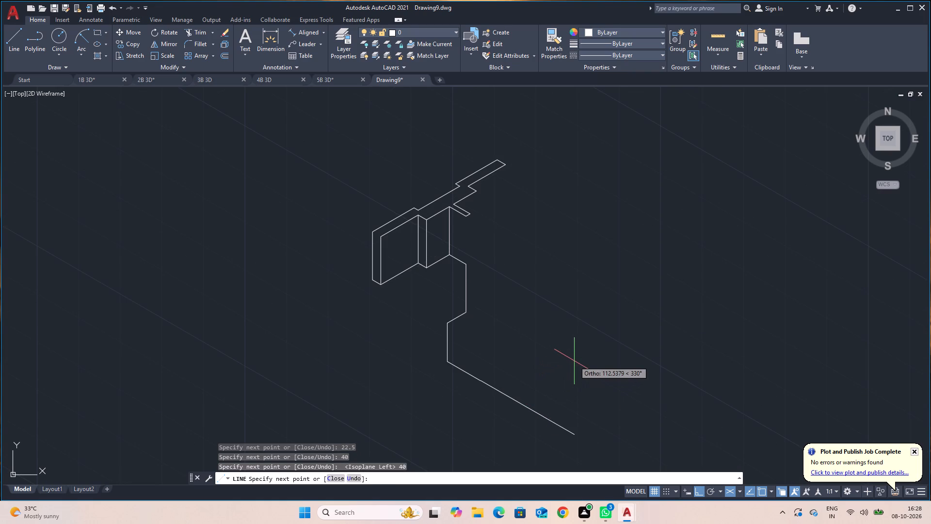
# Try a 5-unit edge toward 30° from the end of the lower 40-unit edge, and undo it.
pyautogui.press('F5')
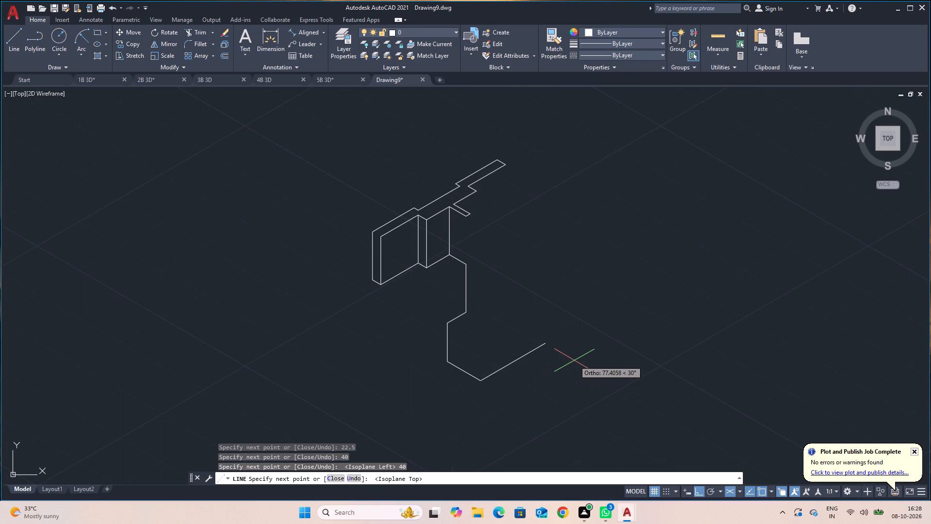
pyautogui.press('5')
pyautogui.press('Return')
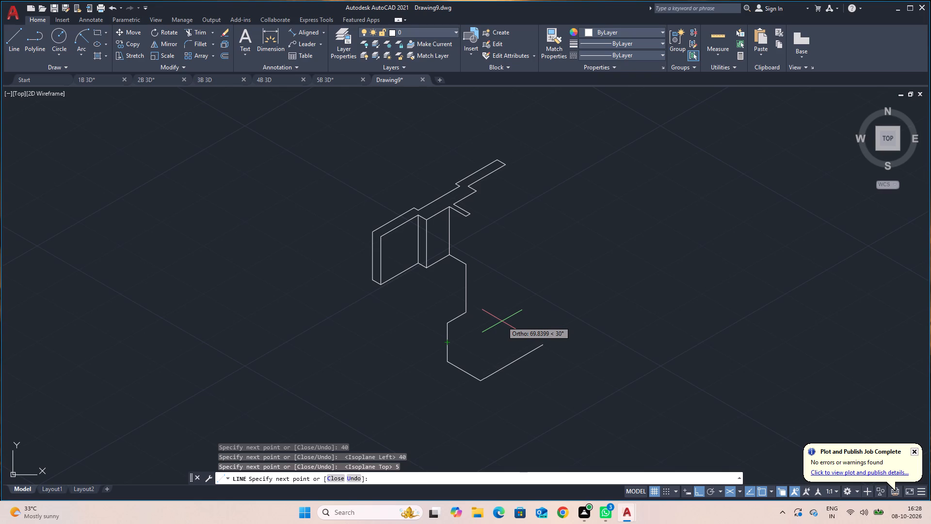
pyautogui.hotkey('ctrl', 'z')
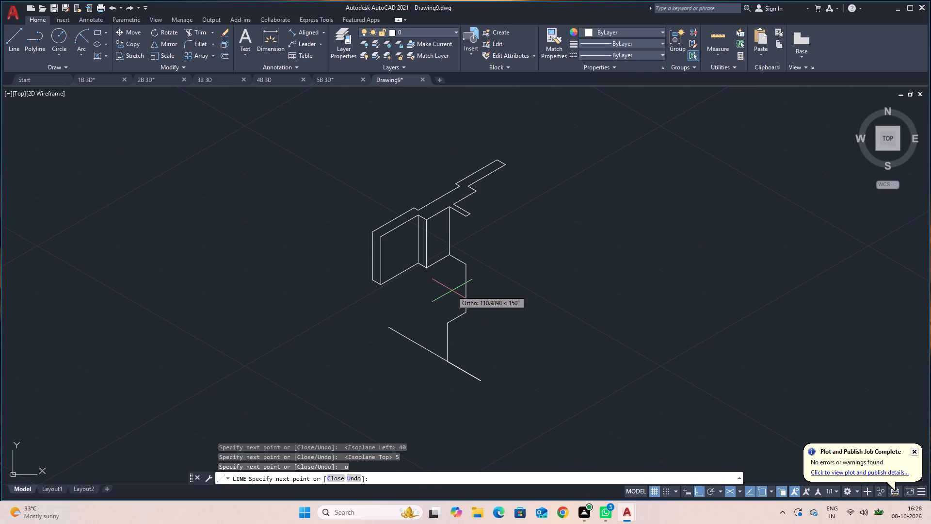
# Close the lower block's 40-unit side face with edges 40 units toward 90° and 40 toward 150°, and finish the line.
pyautogui.press('F5')
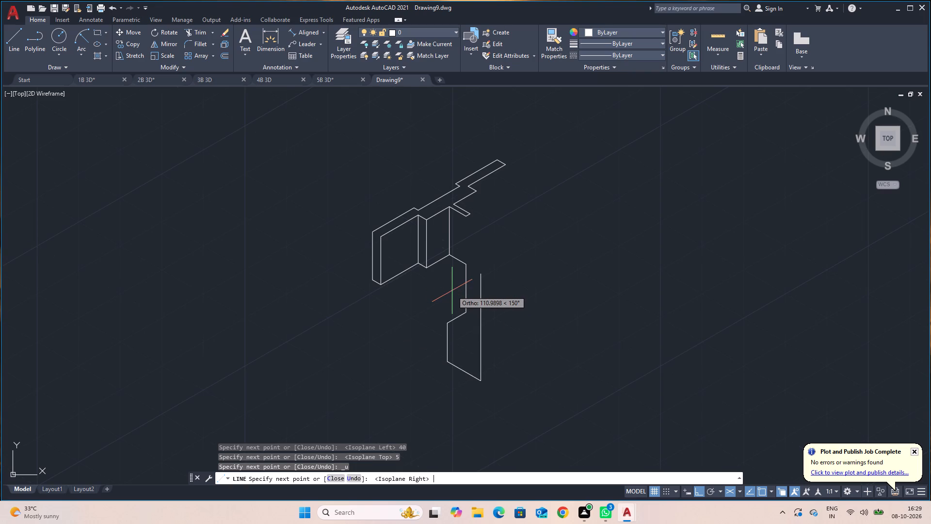
pyautogui.write('40')
pyautogui.press('Return')
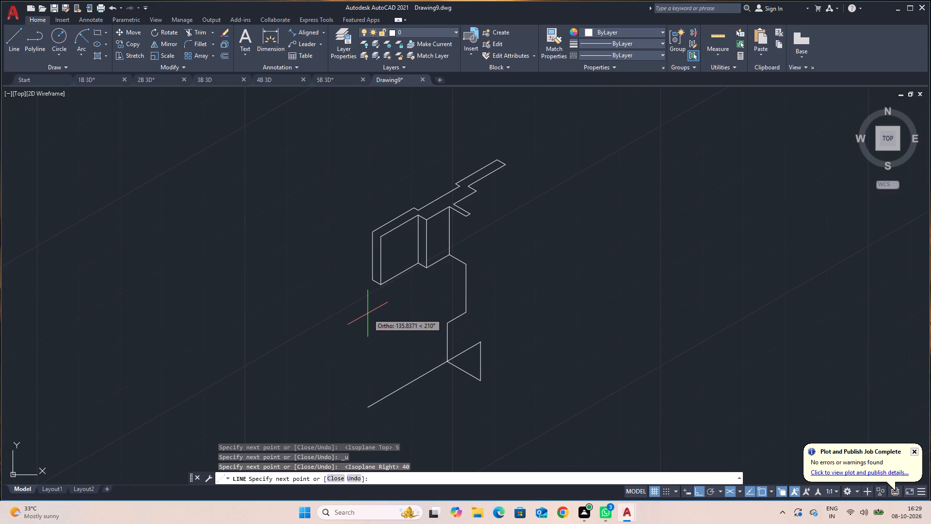
pyautogui.press('F5')
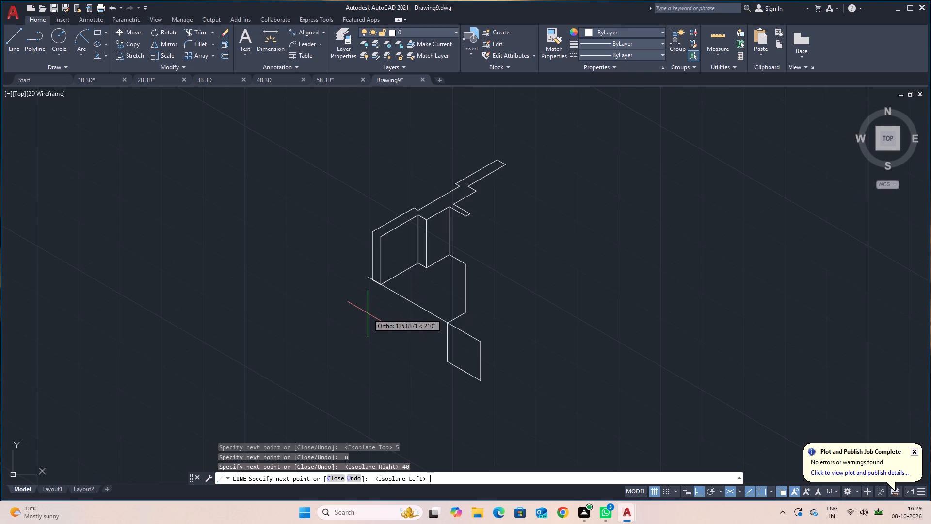
pyautogui.write('40')
pyautogui.press('Return')
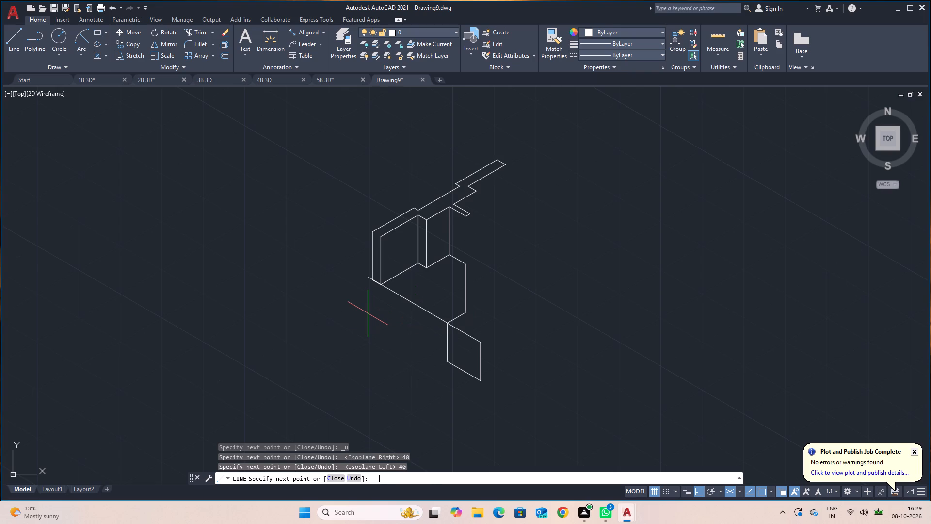
pyautogui.press('Escape')
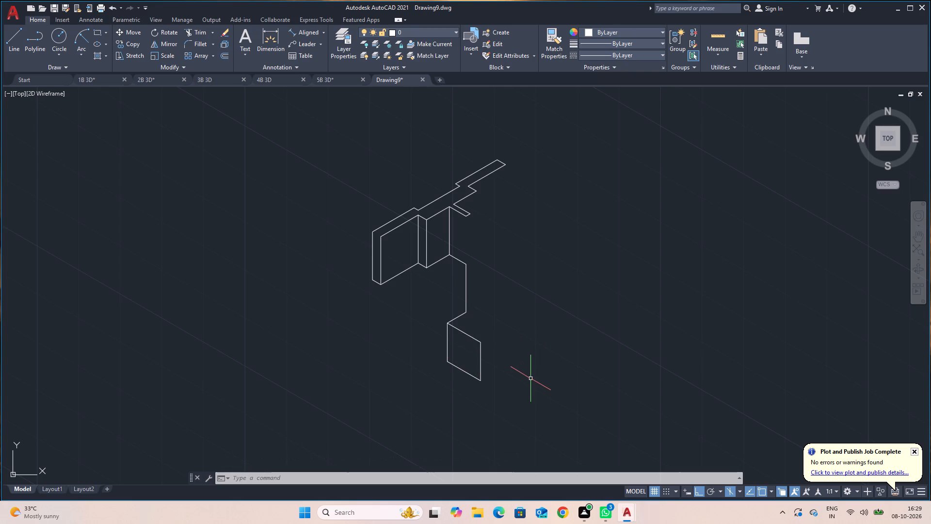
# From the lower block face's upper outer corner, outline the top face: 22.5 units toward 30° and 40 toward 150°, and finish the line.
pyautogui.press('l')
pyautogui.press('Return')
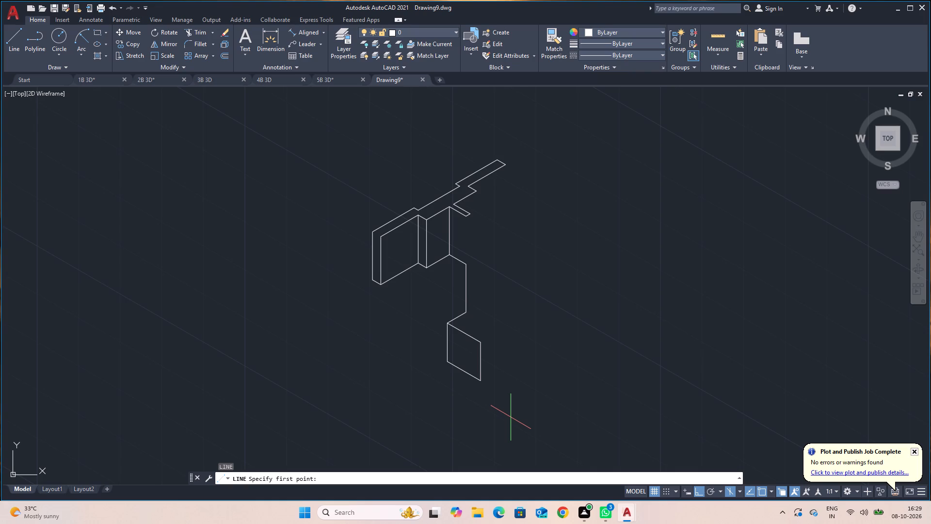
pyautogui.click(478, 344)
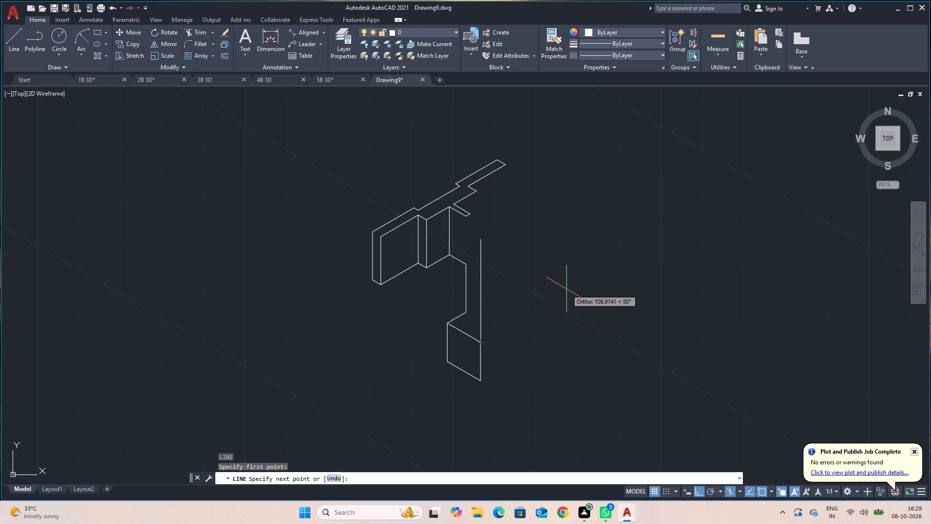
pyautogui.press('F5')
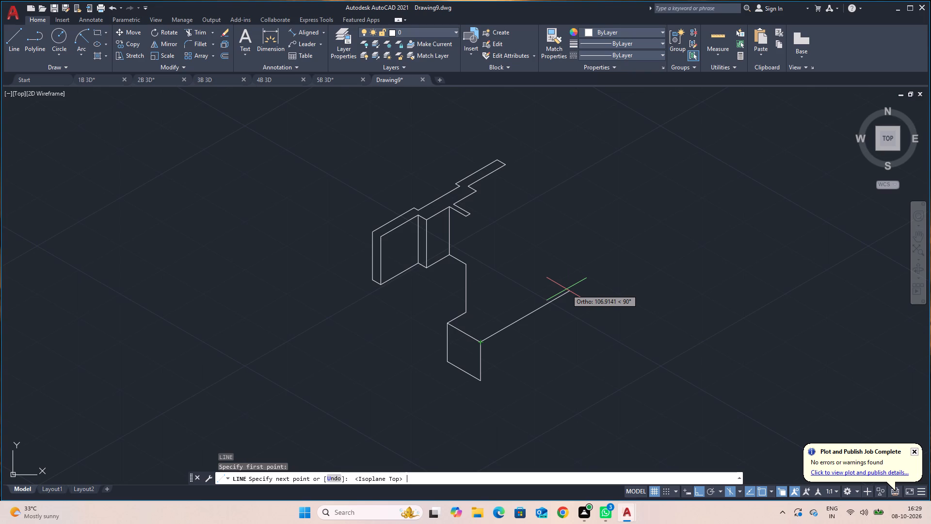
pyautogui.write('22.5')
pyautogui.press('Return')
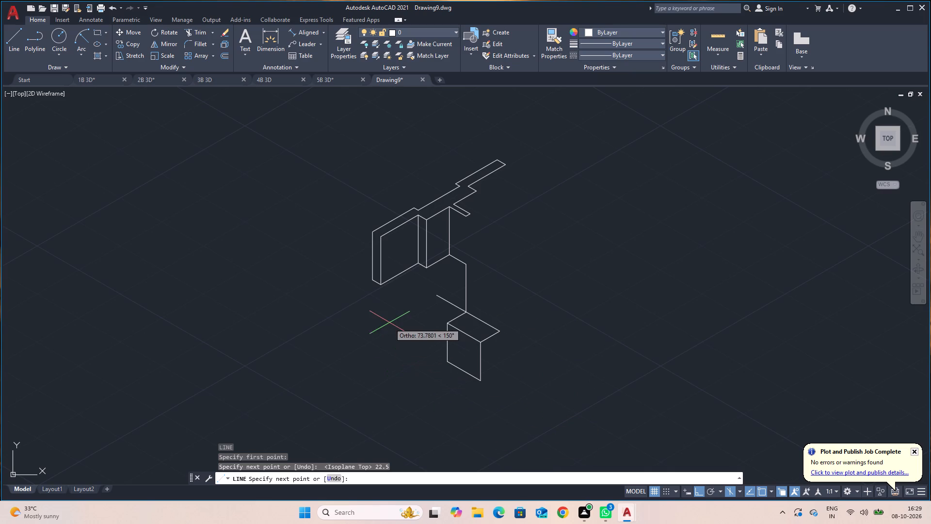
pyautogui.write('40')
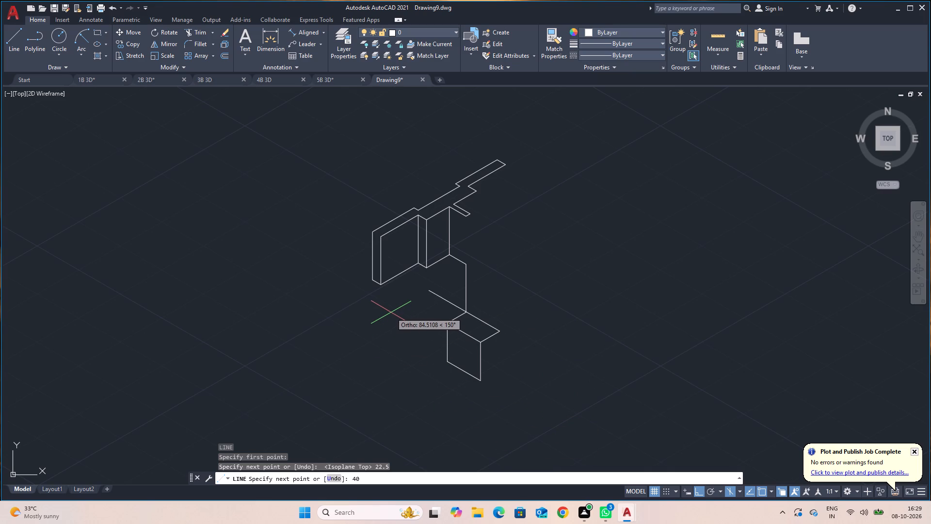
pyautogui.press('Return')
pyautogui.press('Escape')
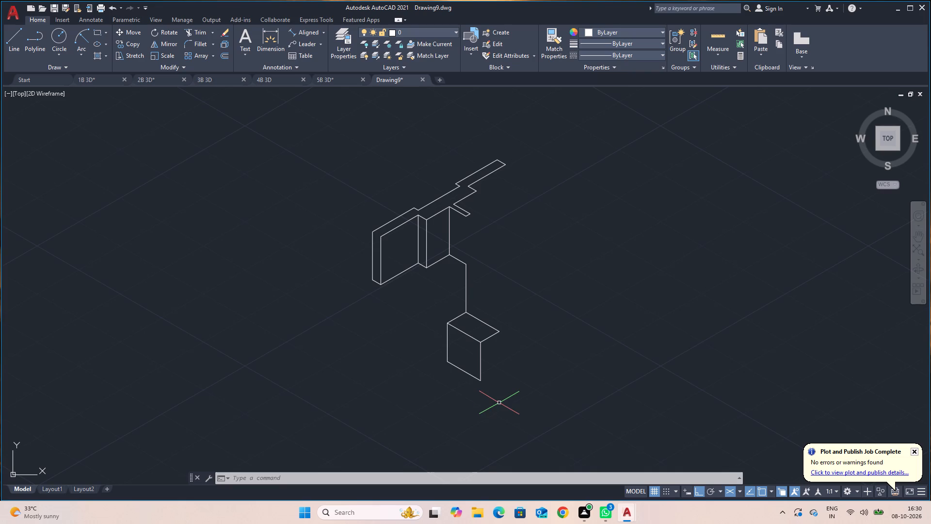
# From the lower block face's bottom outer corner, draw the opening's outline: 5 units toward 30°, 35 toward 90°, 40 toward 30°, and 35 toward 270°.
pyautogui.press('l')
pyautogui.press('Return')
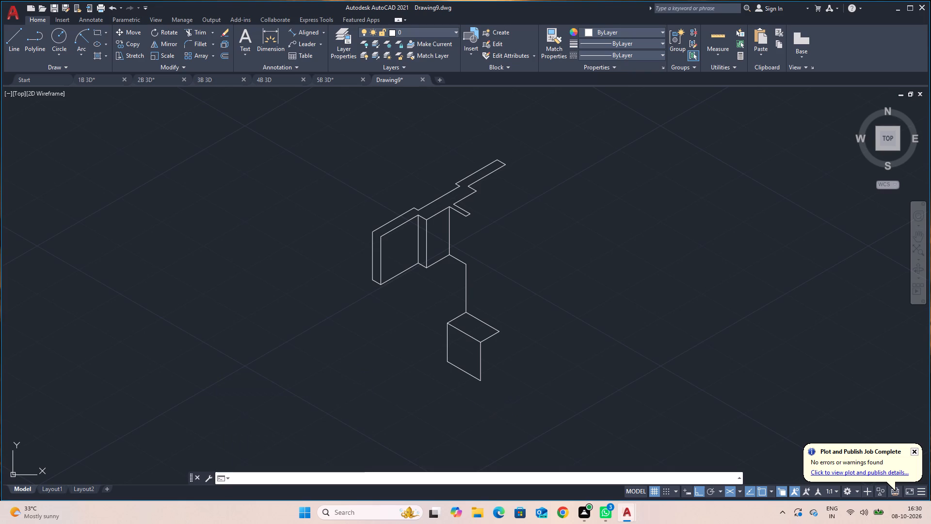
pyautogui.click(482, 378)
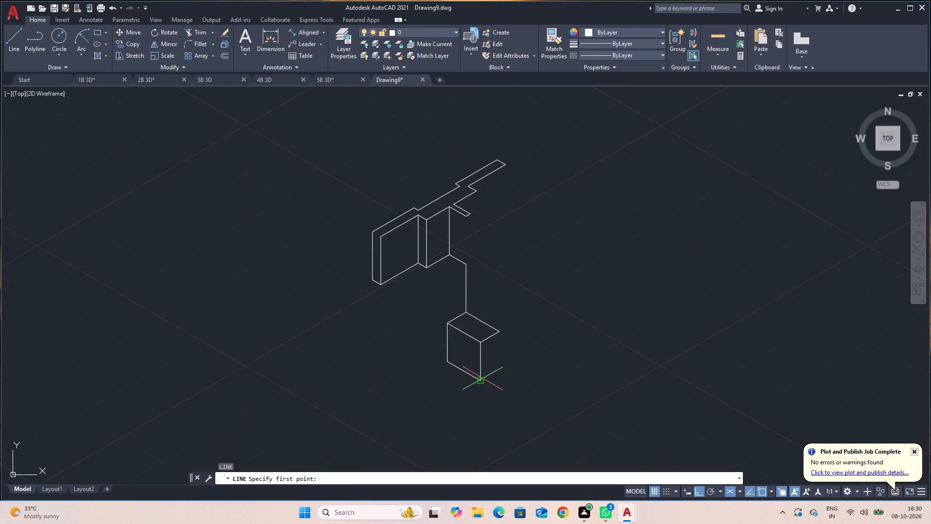
pyautogui.press('5')
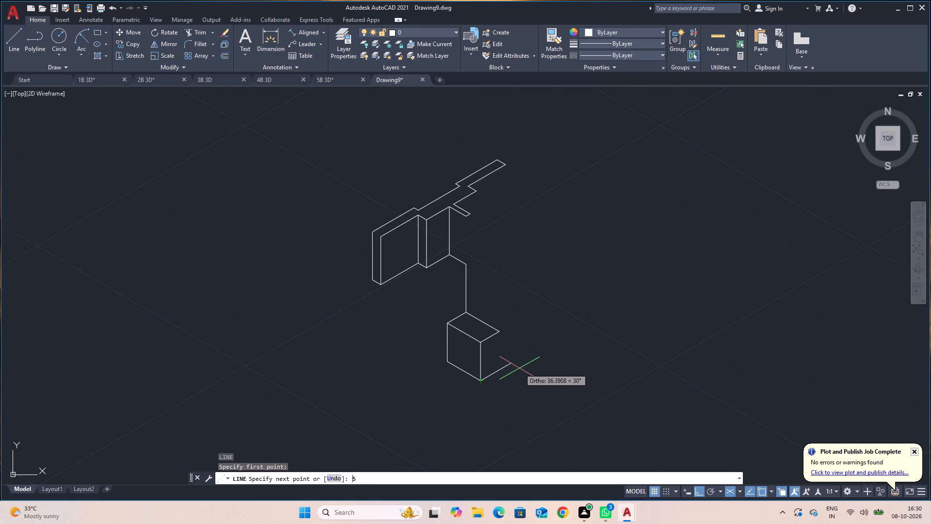
pyautogui.press('Return')
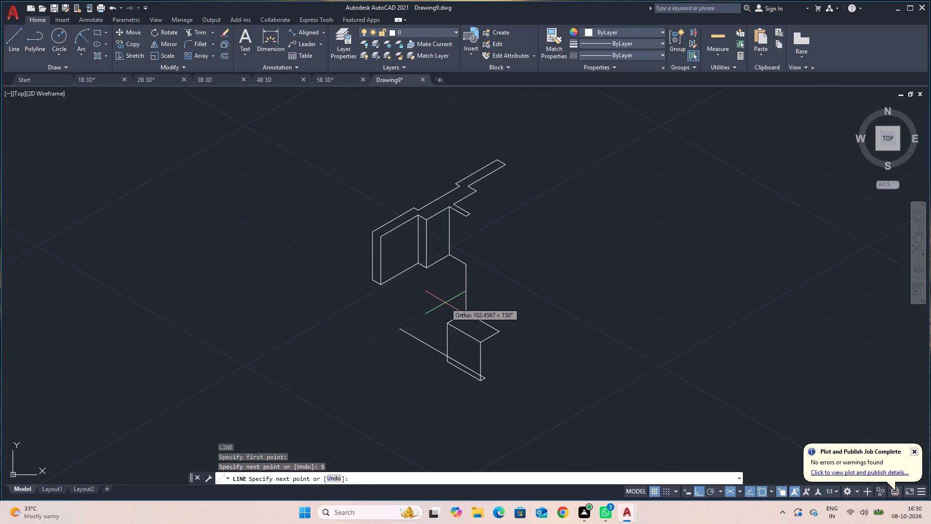
pyautogui.press('F5')
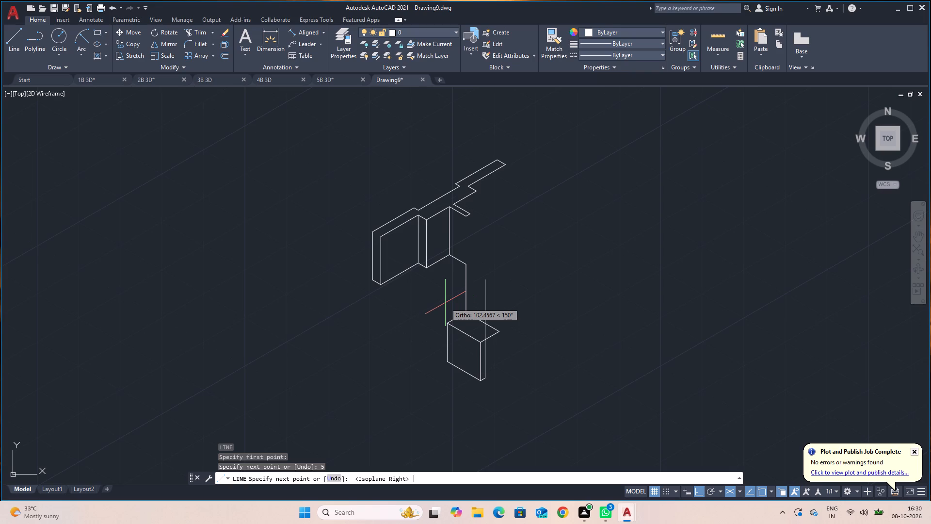
pyautogui.write('35')
pyautogui.press('Return')
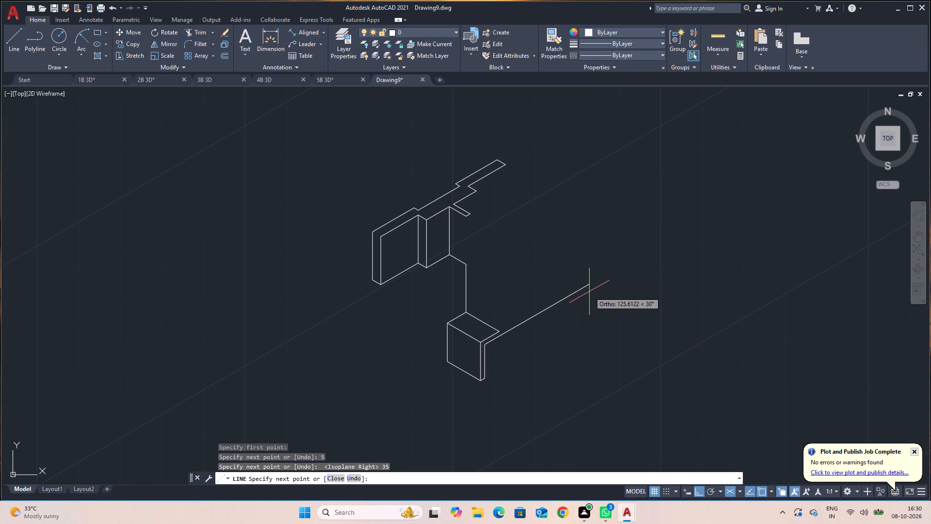
pyautogui.write('40')
pyautogui.press('Return')
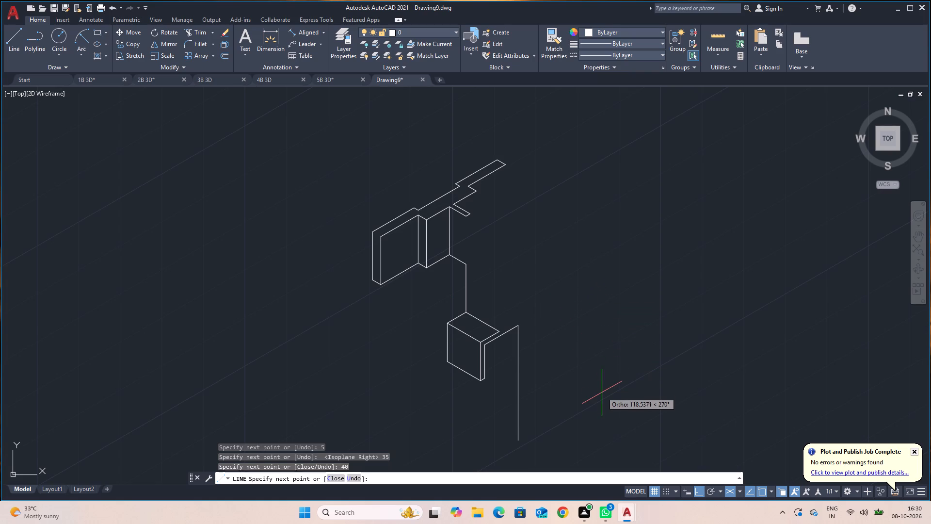
pyautogui.write('35')
pyautogui.press('Return')
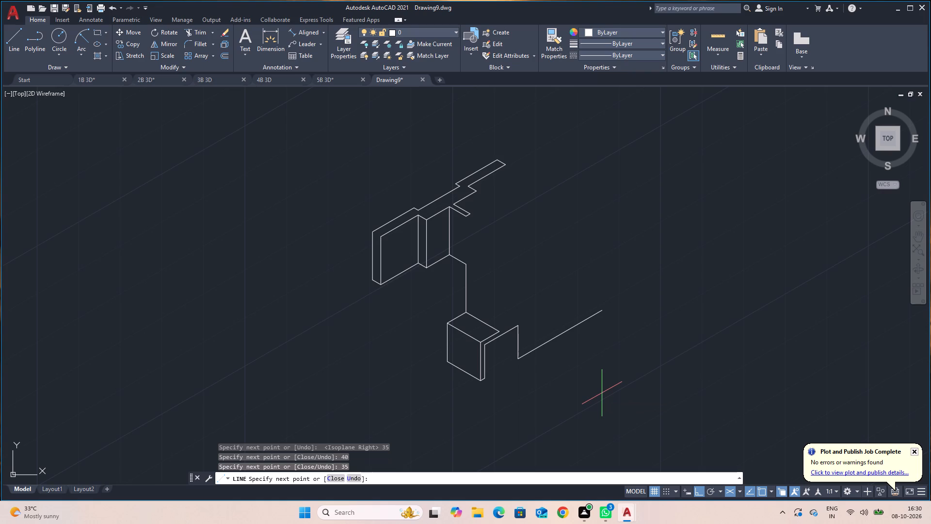
# Complete the opening's far leg outline: 5 units toward 30°, 40 toward 90°, and 22.5 toward 210° along the block's top edge.
pyautogui.press('5')
pyautogui.press('Return')
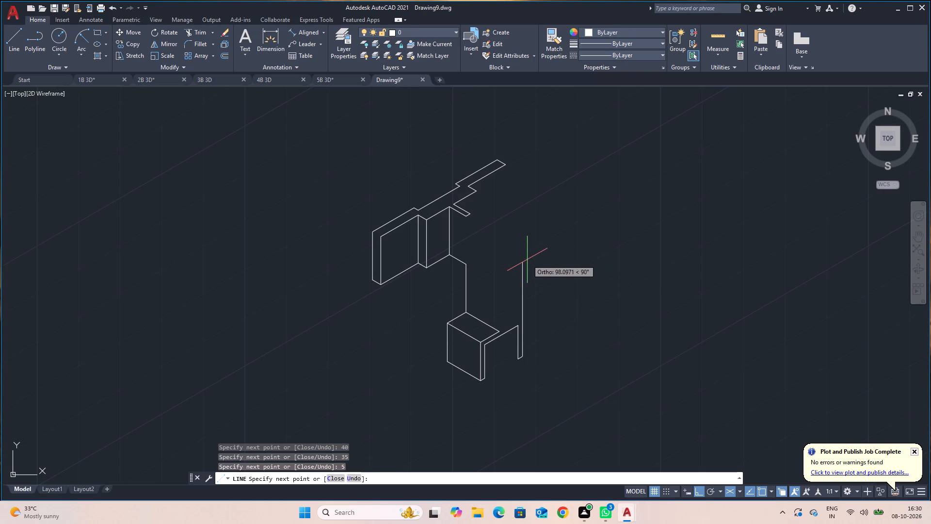
pyautogui.write('40')
pyautogui.press('Return')
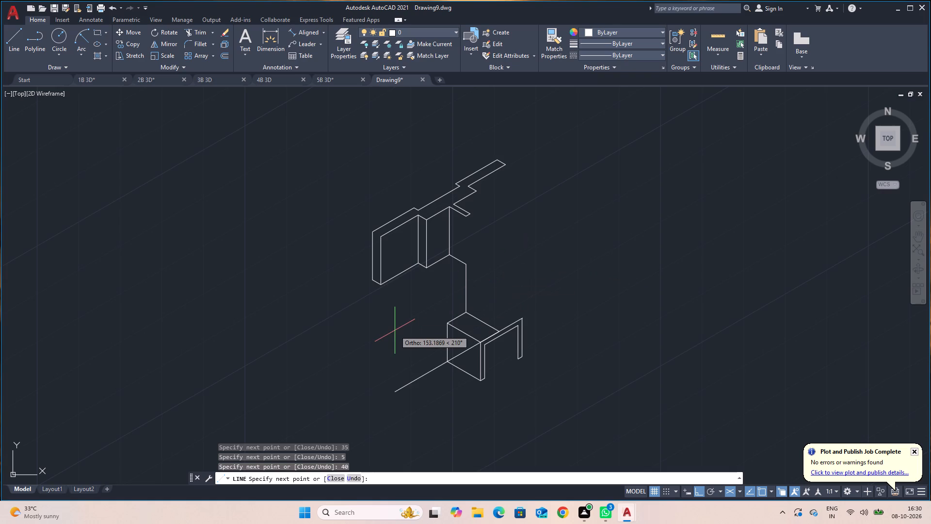
pyautogui.write('22.5')
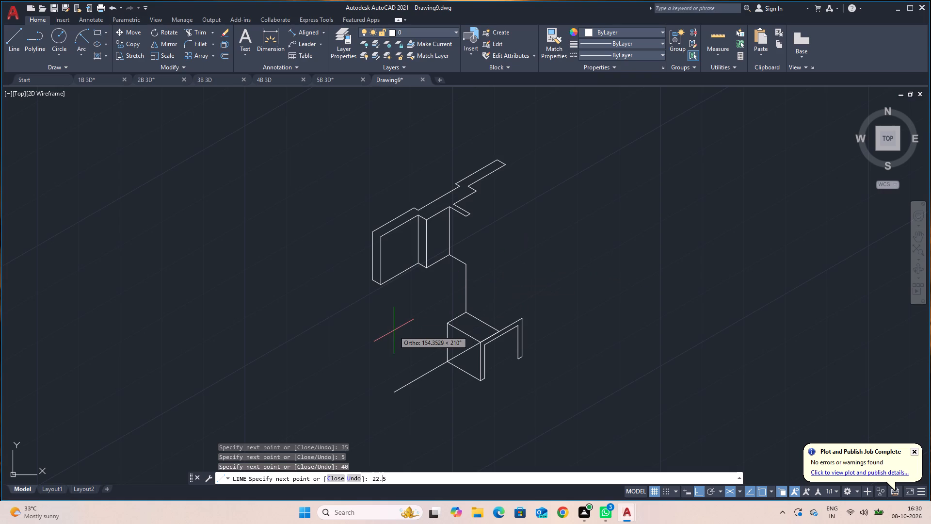
pyautogui.press('Return')
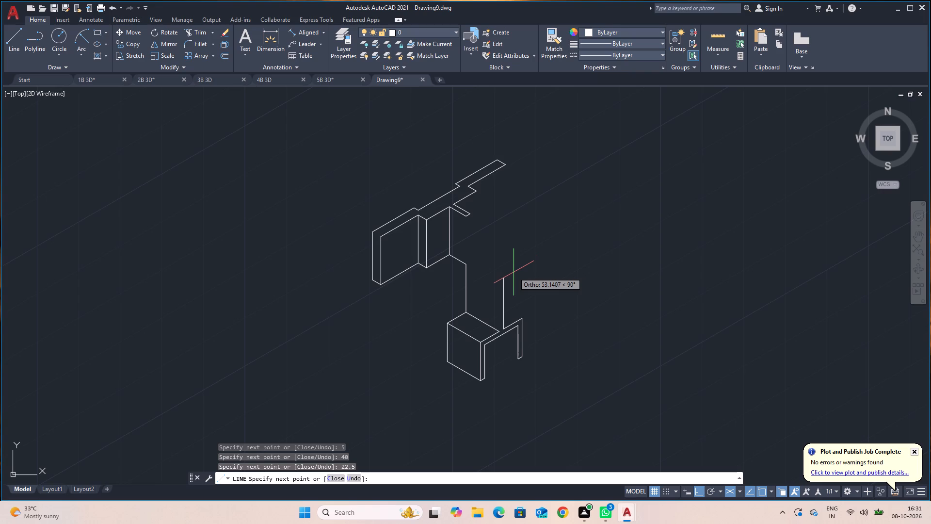
# Continue into a narrow upright above the block: 40 units toward 90°, 5 toward 210°, and 40 toward 270°, and finish the line.
pyautogui.press('4')
pyautogui.press('0')
pyautogui.press('Return')
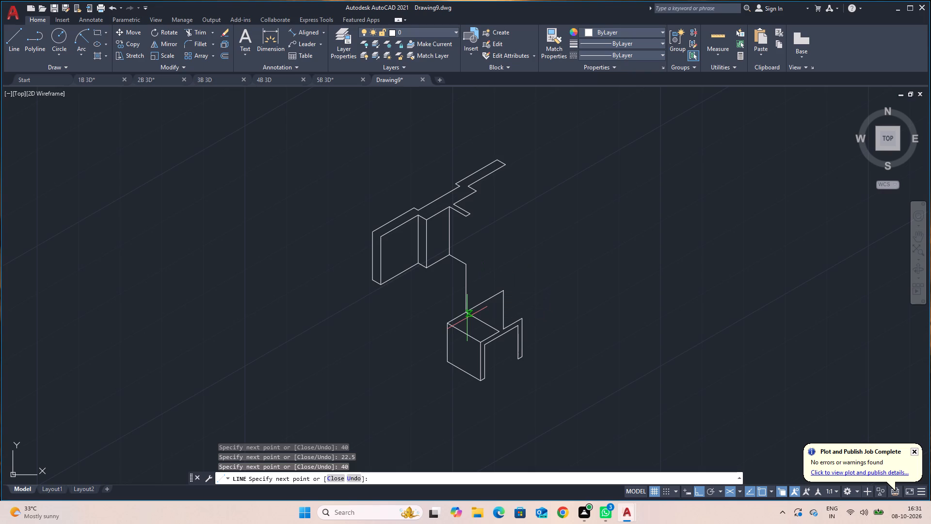
pyautogui.press('5')
pyautogui.press('Return')
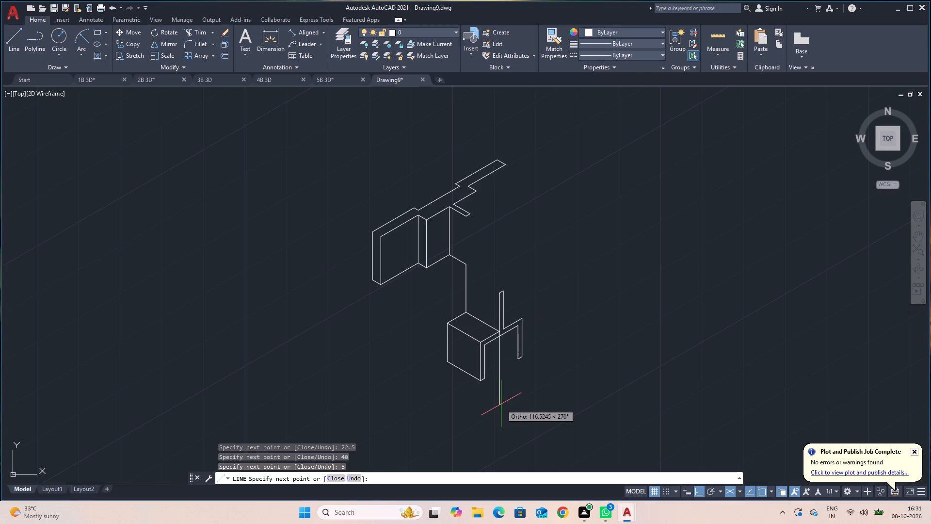
pyautogui.write('40')
pyautogui.press('Return')
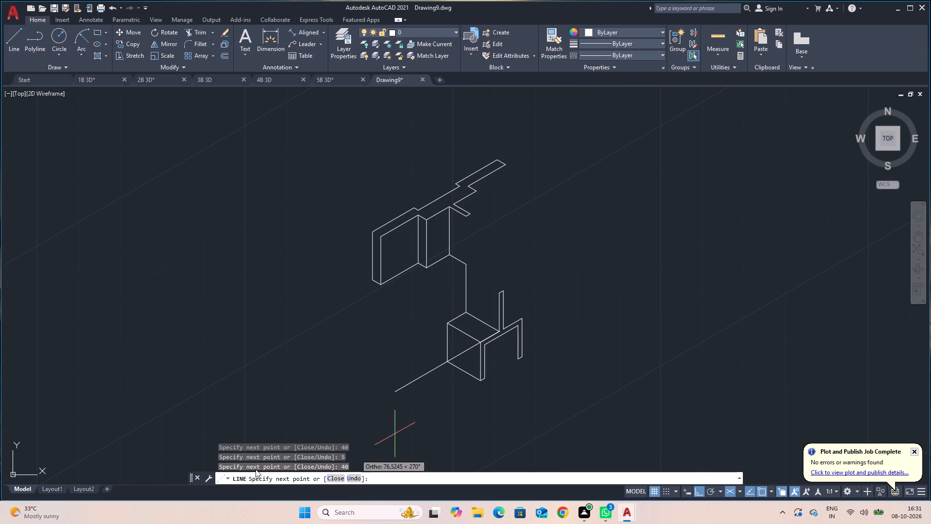
pyautogui.press('Escape')
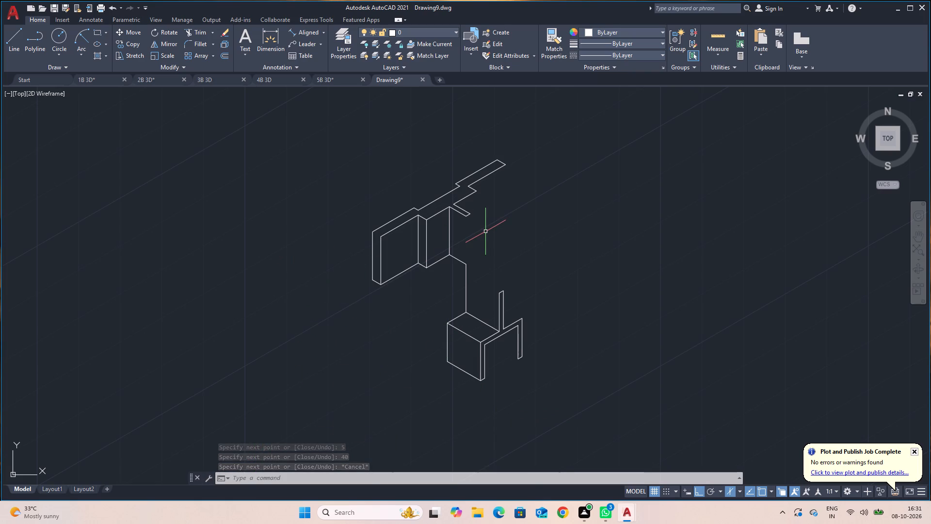
# Draw a sloped line from the near corner of the upper projecting piece's short end edge to the narrow upright's near top corner.
pyautogui.press('l')
pyautogui.press('Return')
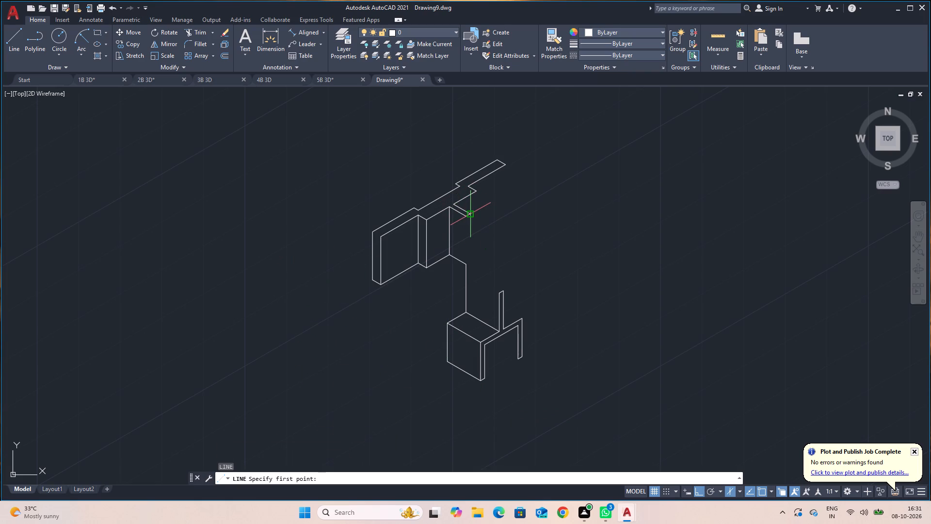
pyautogui.click(465, 217)
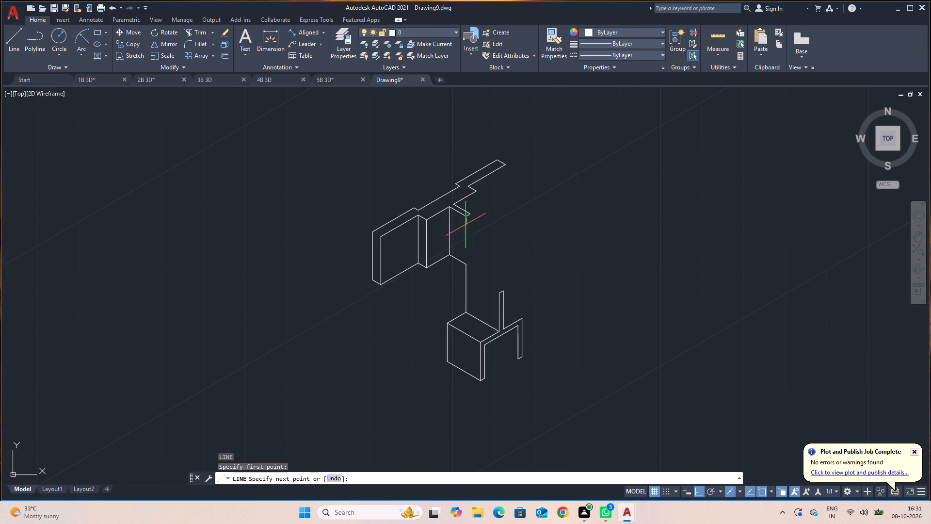
pyautogui.click(499, 295)
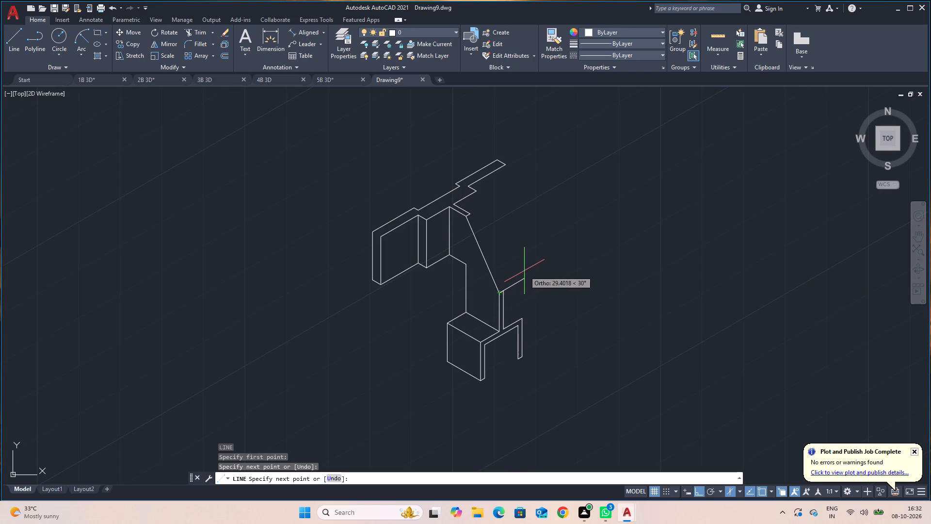
pyautogui.press('Escape')
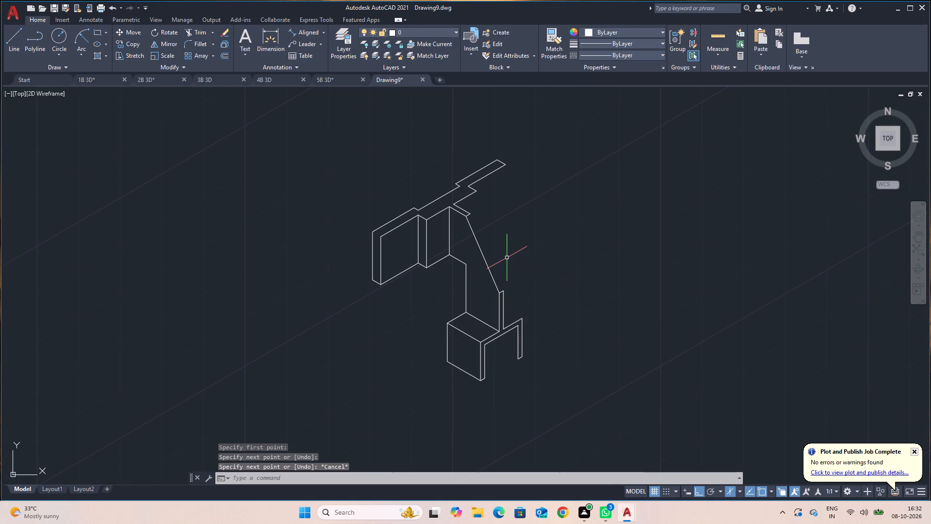
# Draw the rib's second sloped edge from the far corner of the upper short end edge to the upright's far top corner.
pyautogui.press('l')
pyautogui.press('Return')
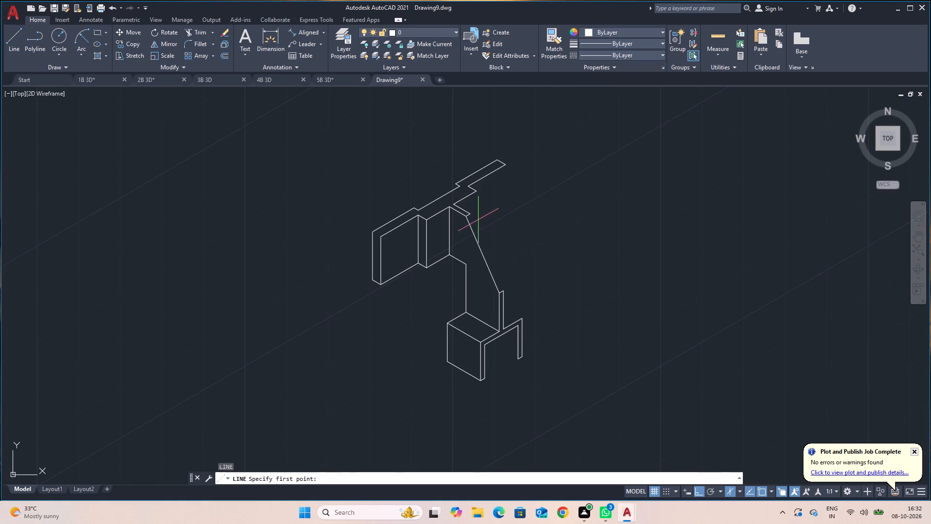
pyautogui.scroll(4, 467, 210)
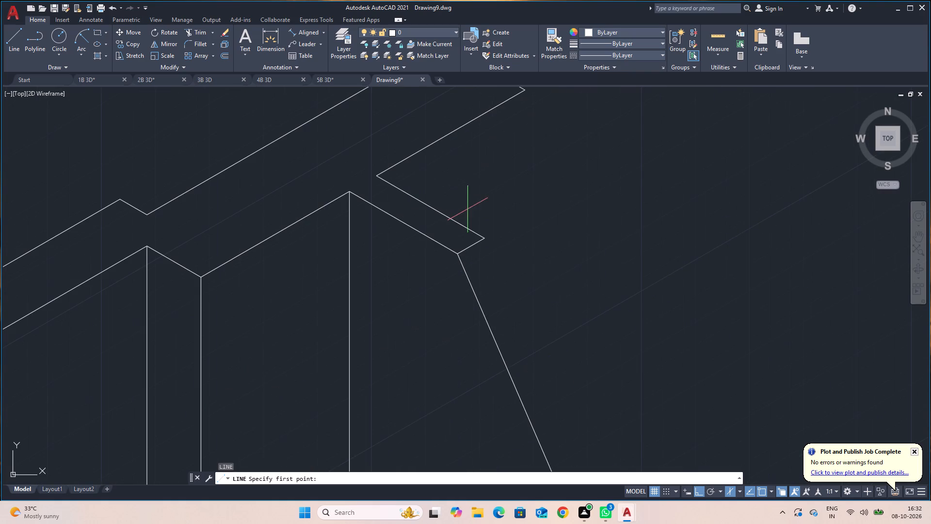
pyautogui.click(482, 238)
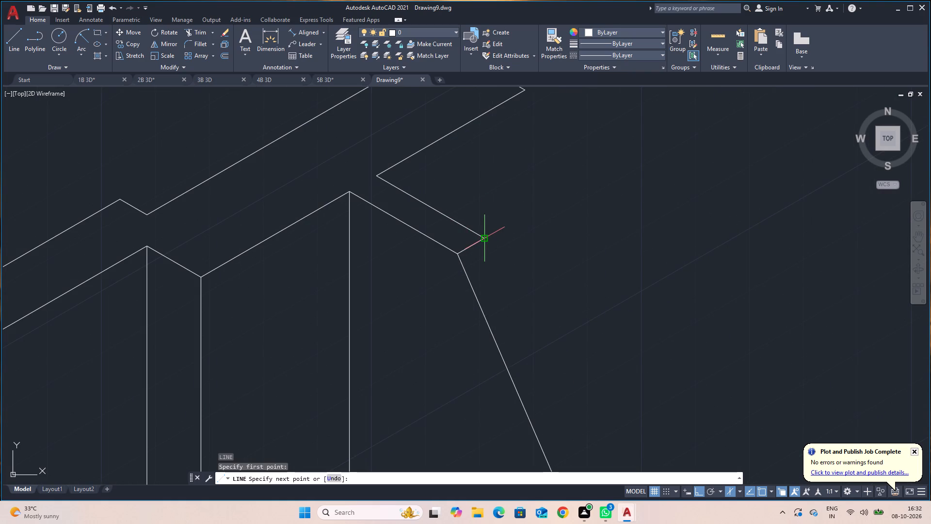
pyautogui.scroll(-5, 484, 244)
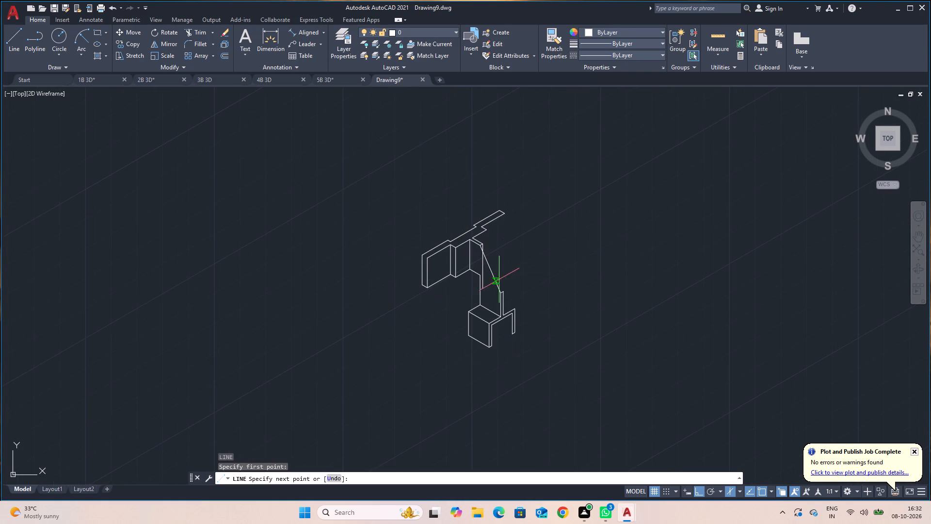
pyautogui.scroll(4, 512, 295)
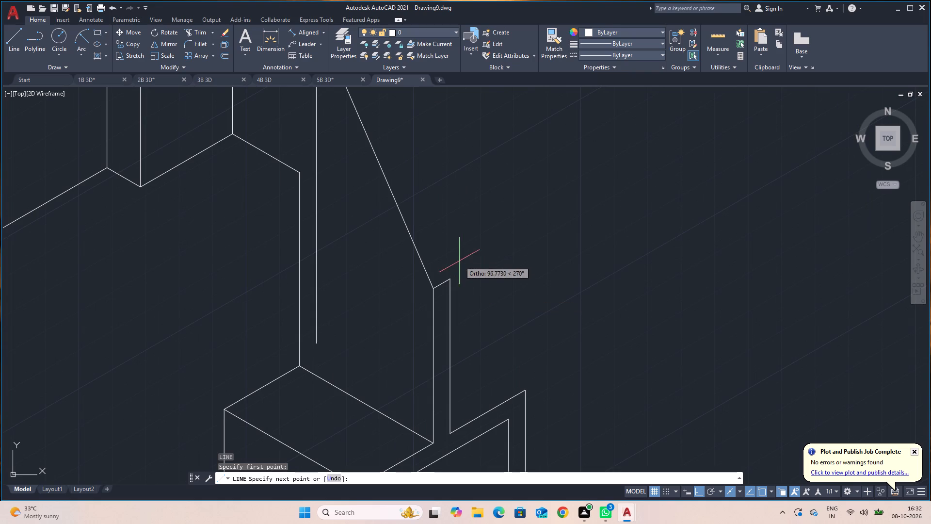
pyautogui.click(451, 277)
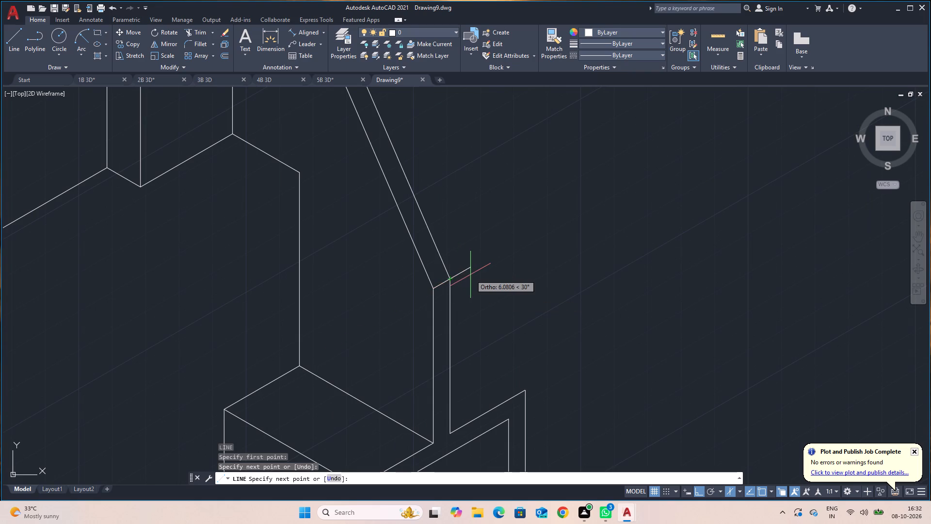
pyautogui.scroll(3, 471, 274)
pyautogui.scroll(-5, 471, 274)
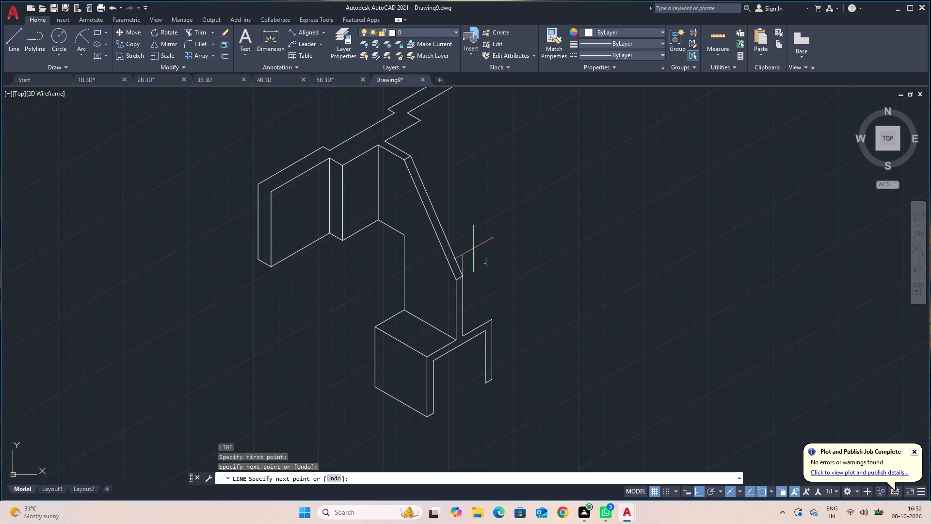
pyautogui.press('Escape')
pyautogui.scroll(-1, 512, 269)
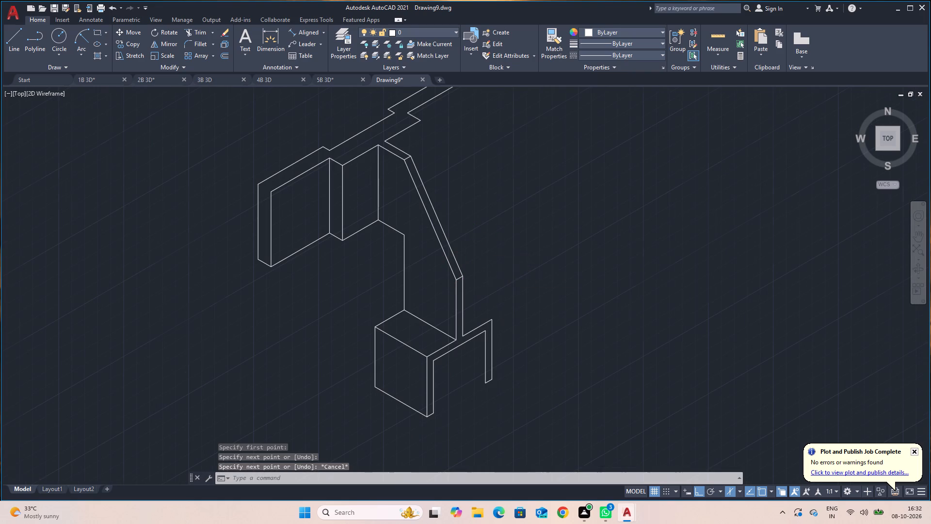
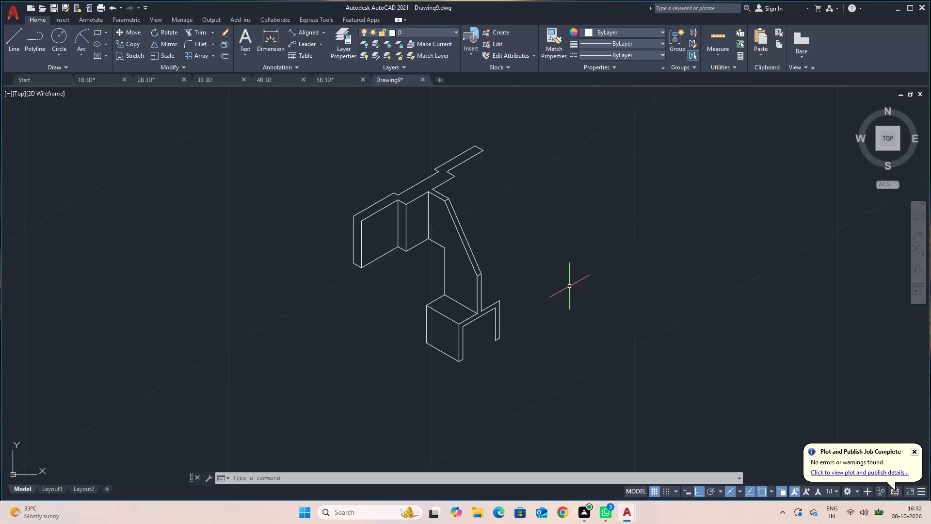
# Draw a line about 53 units toward 150° from the lower block's far top corner, on the left isoplane.
pyautogui.press('l')
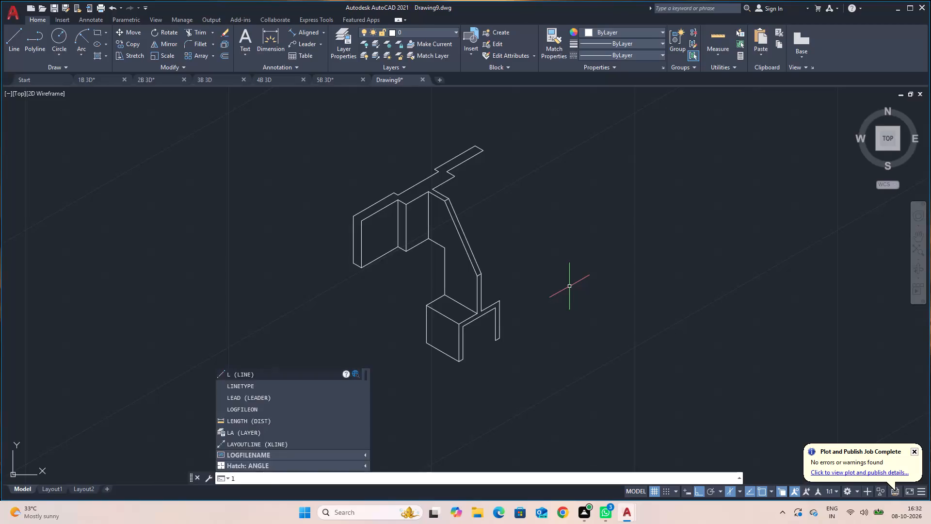
pyautogui.press('Return')
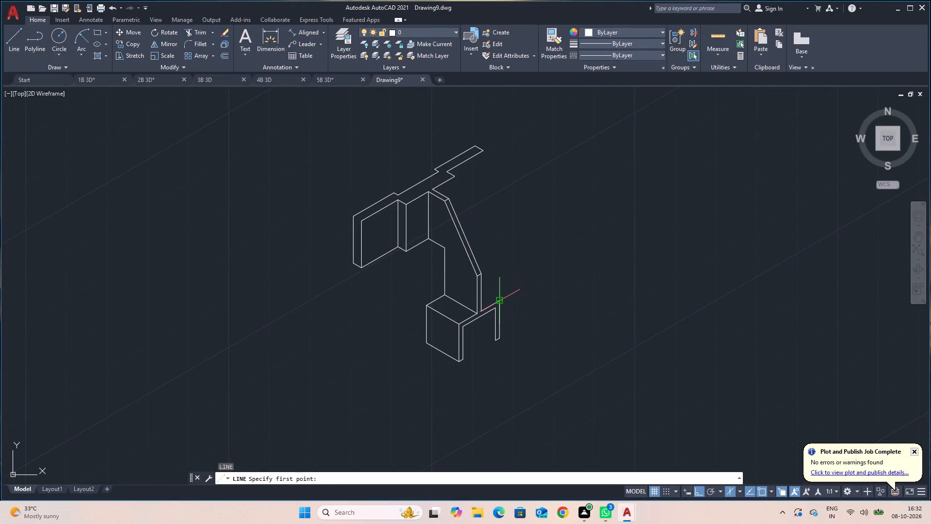
pyautogui.click(499, 299)
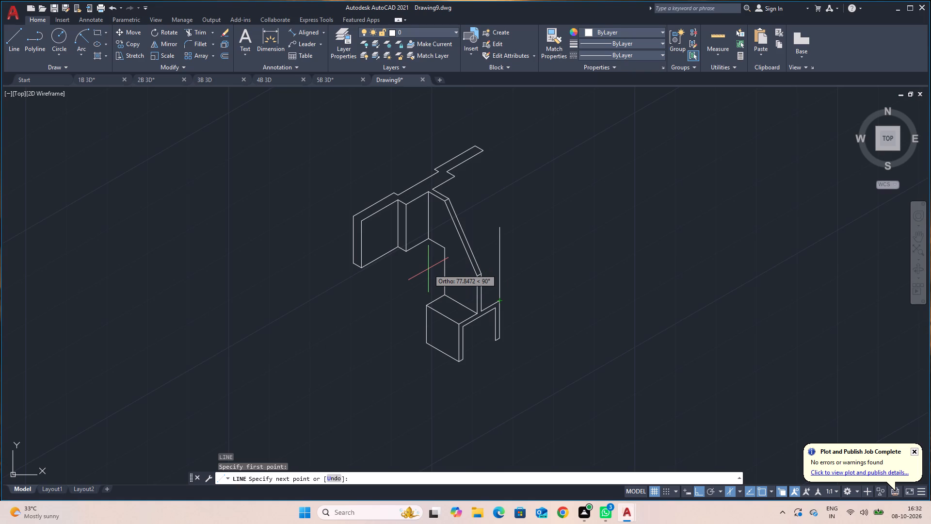
pyautogui.press('F5')
pyautogui.click(456, 286)
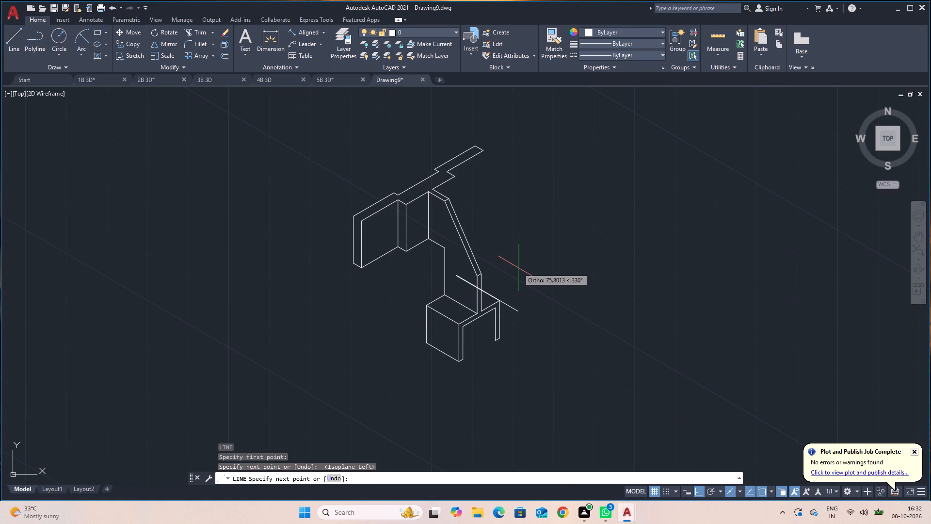
pyautogui.press('Escape')
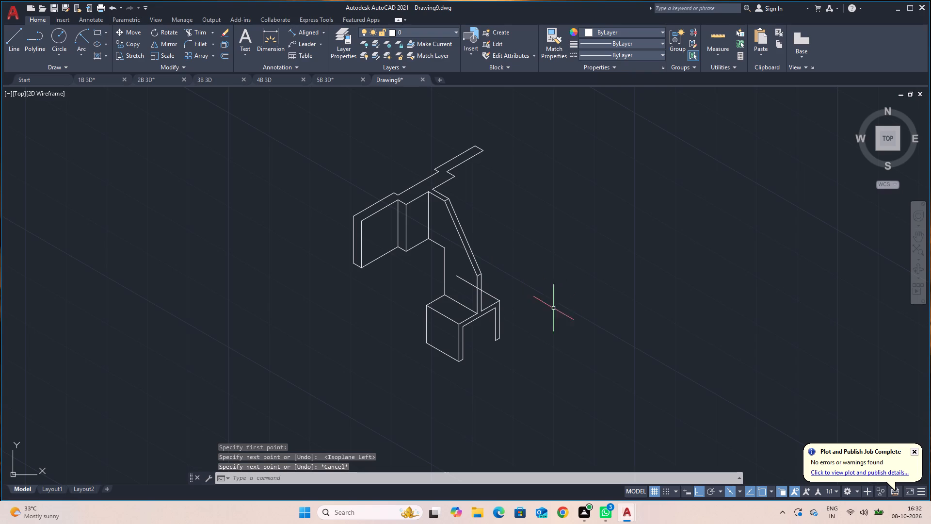
# Draw a line about 68 units toward 150° from the inner bottom corner of the lower block's far leg.
pyautogui.press('l')
pyautogui.press('Return')
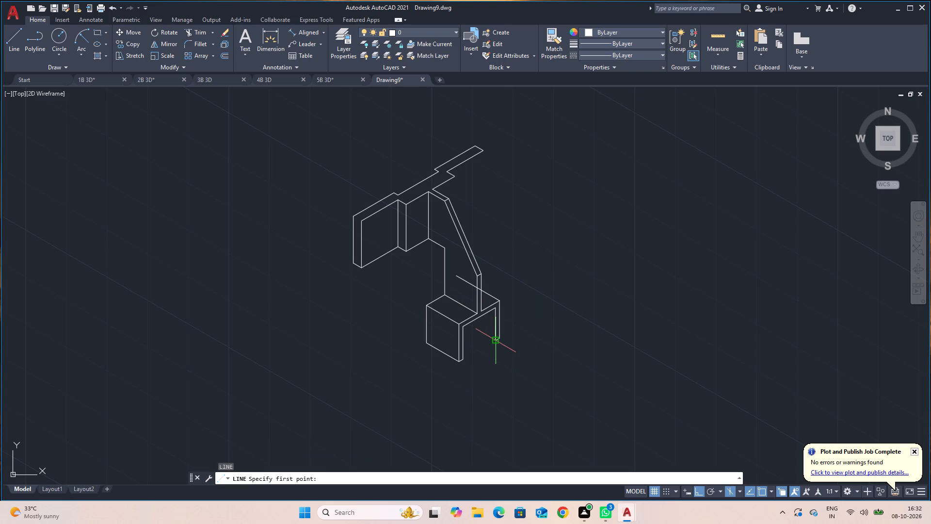
pyautogui.click(496, 341)
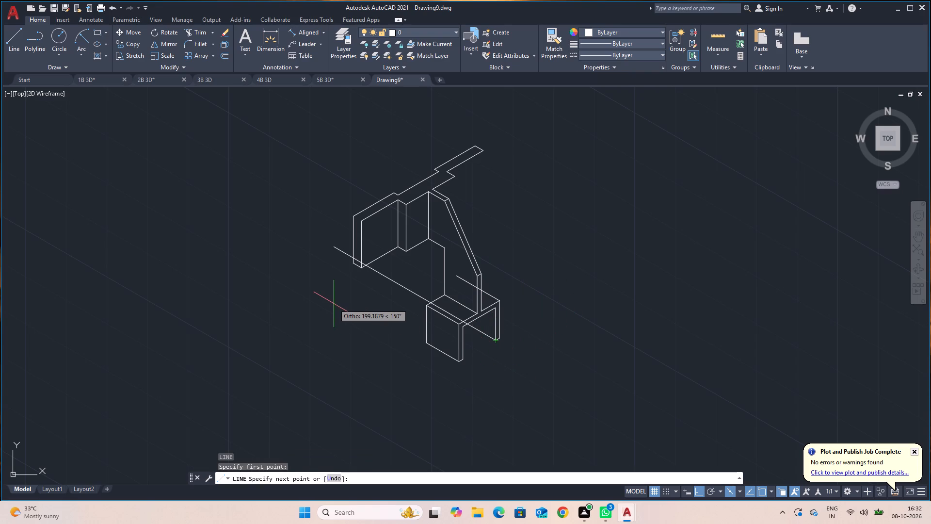
pyautogui.click(440, 335)
pyautogui.press('Escape')
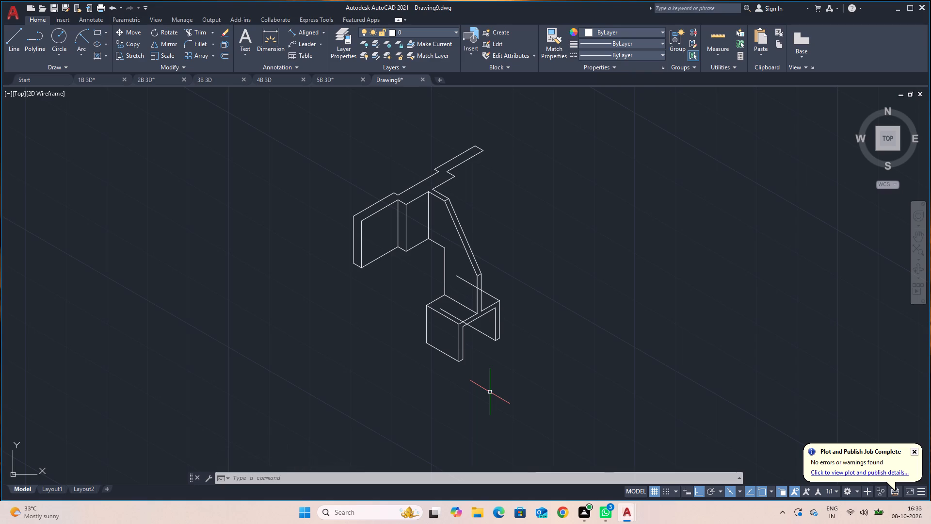
# Trim both new 150° lines so nothing shows across the block's top and front edge strip or past the narrow upright.
pyautogui.write('tr')
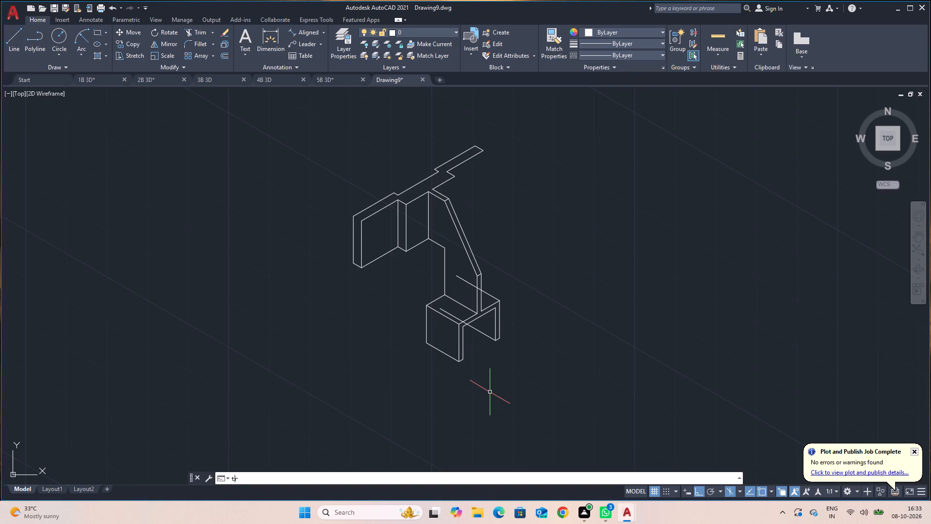
pyautogui.press('Return')
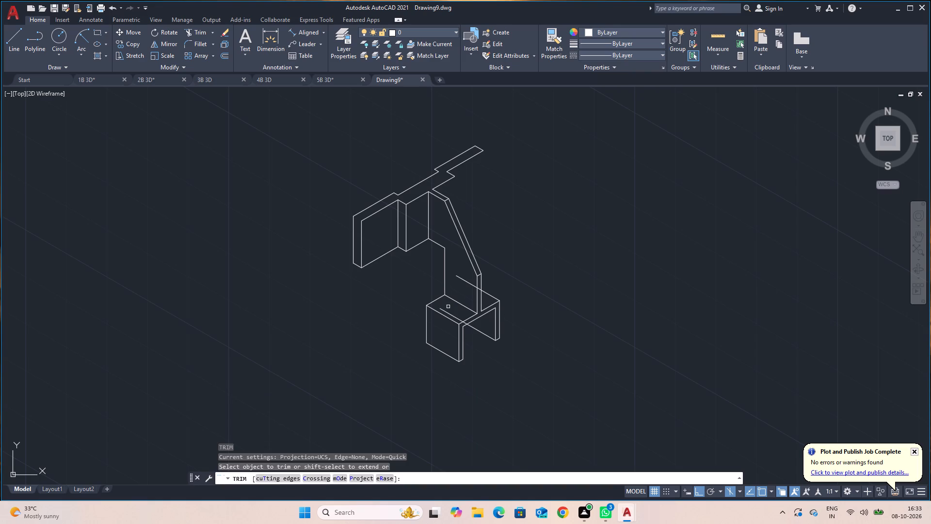
pyautogui.click(445, 312)
pyautogui.scroll(3, 464, 322)
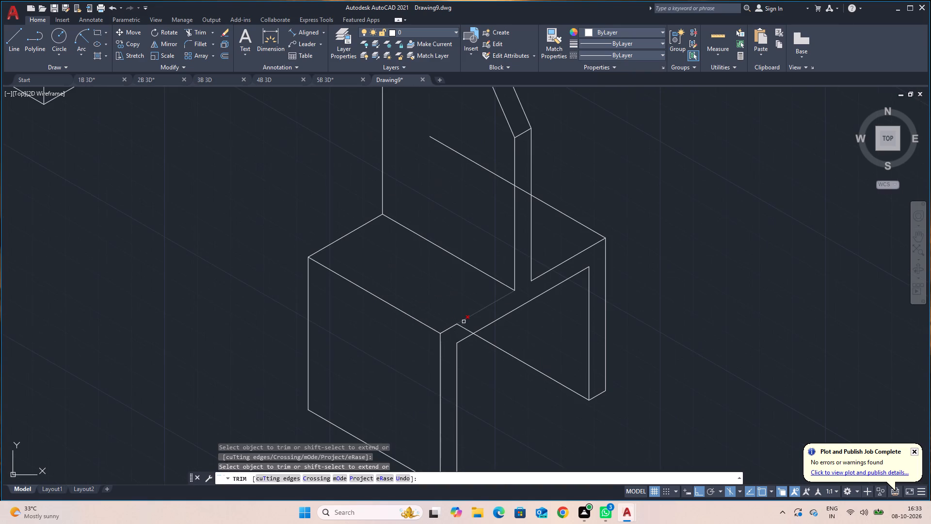
pyautogui.click(466, 329)
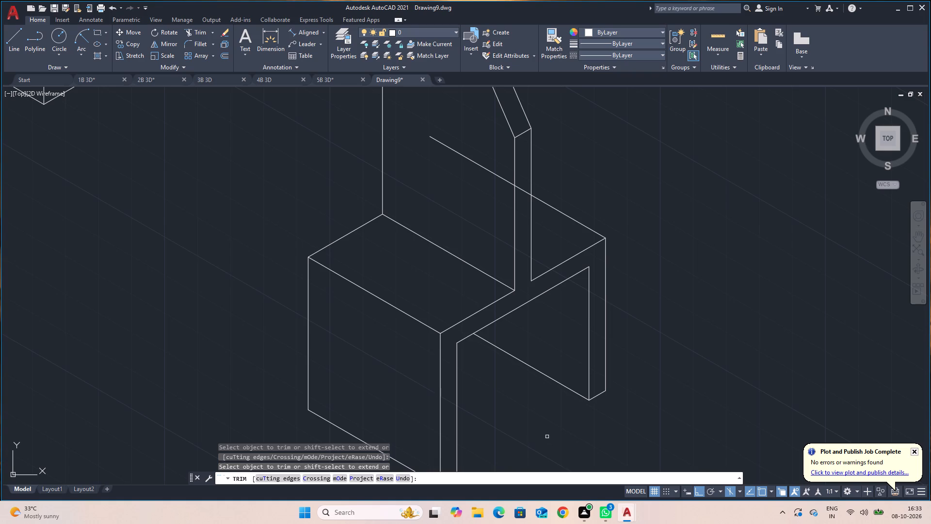
pyautogui.click(478, 163)
pyautogui.click(522, 189)
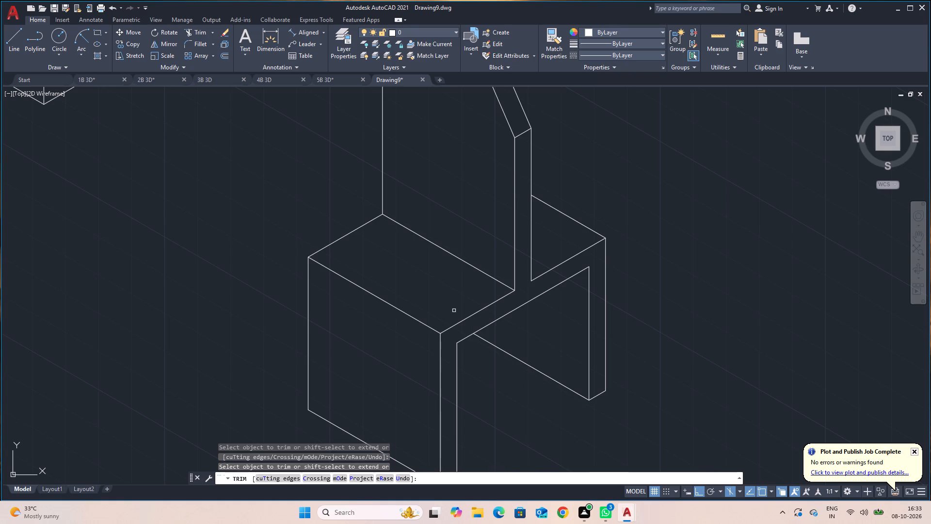
pyautogui.scroll(-3, 452, 309)
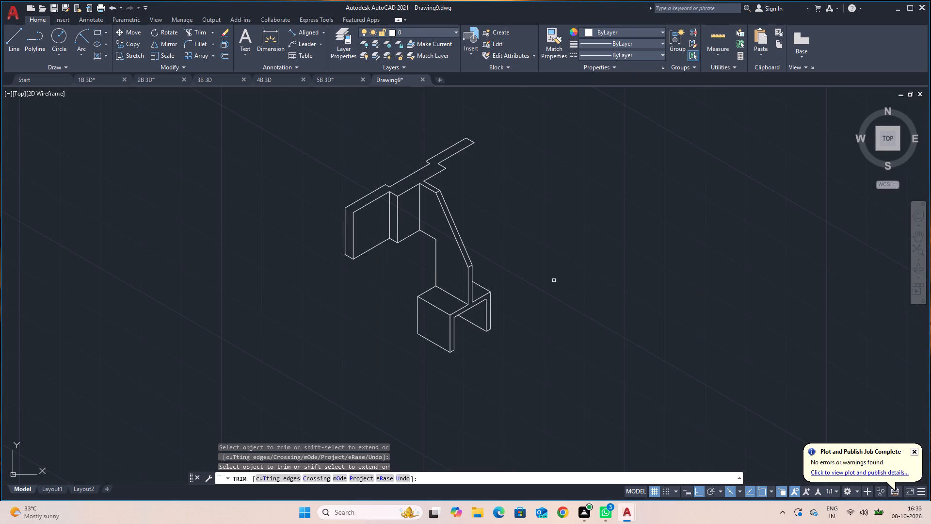
pyautogui.press('Escape')
# Draw a vertical line downward from the outer corner of the upper notch, extending past the sloped rib.
pyautogui.press('l')
pyautogui.press('Return')
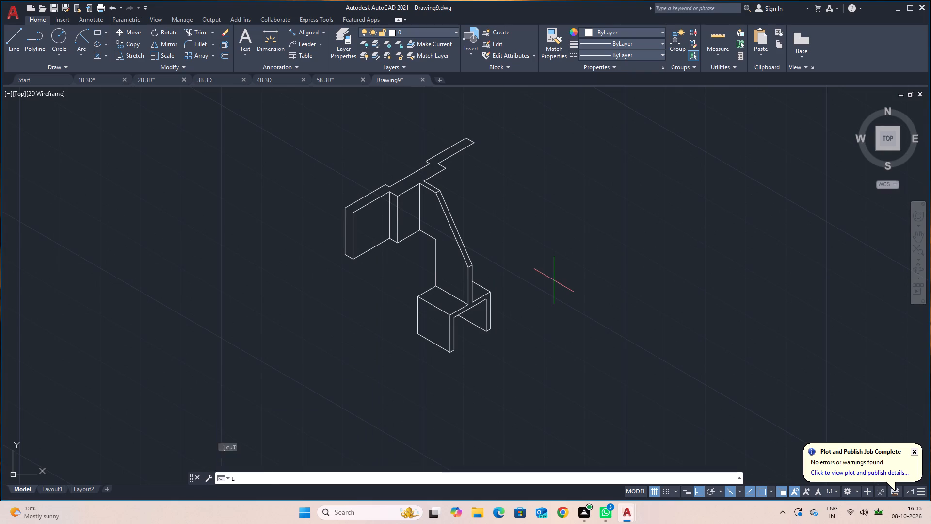
pyautogui.click(448, 168)
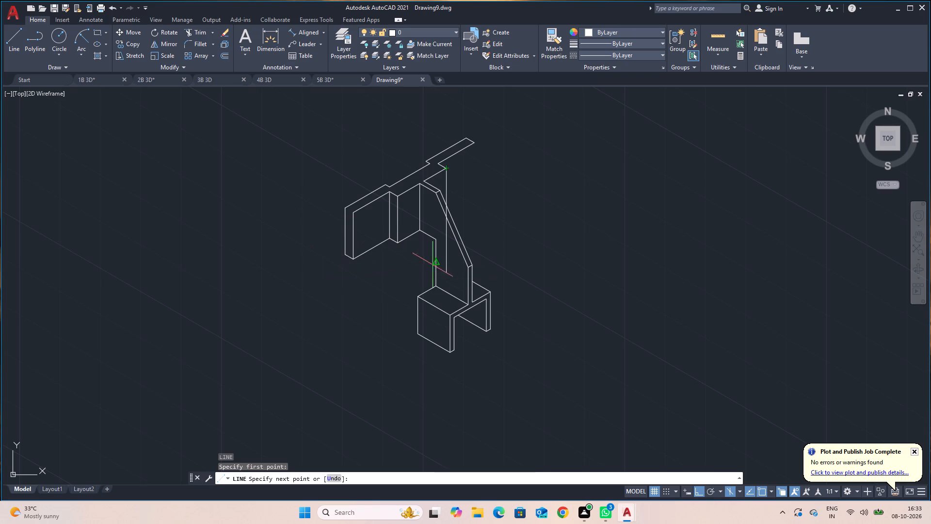
pyautogui.click(449, 247)
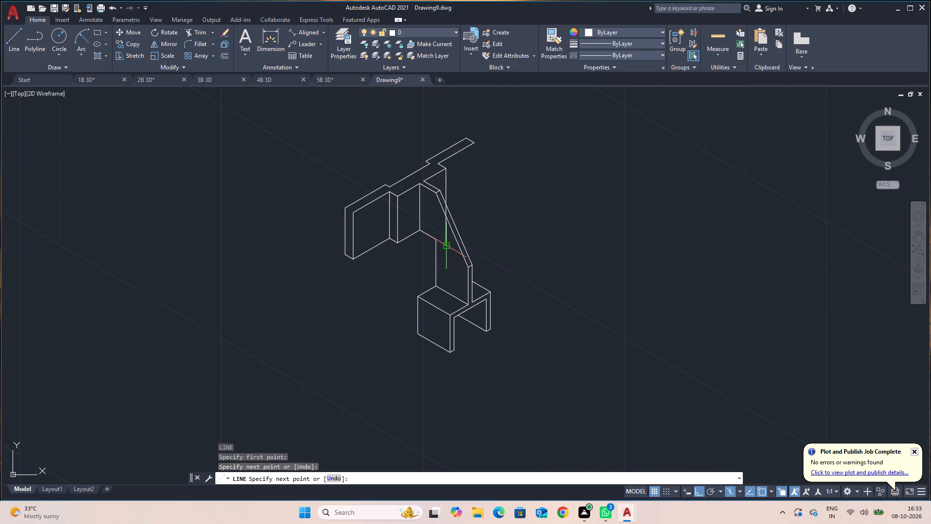
pyautogui.press('Escape')
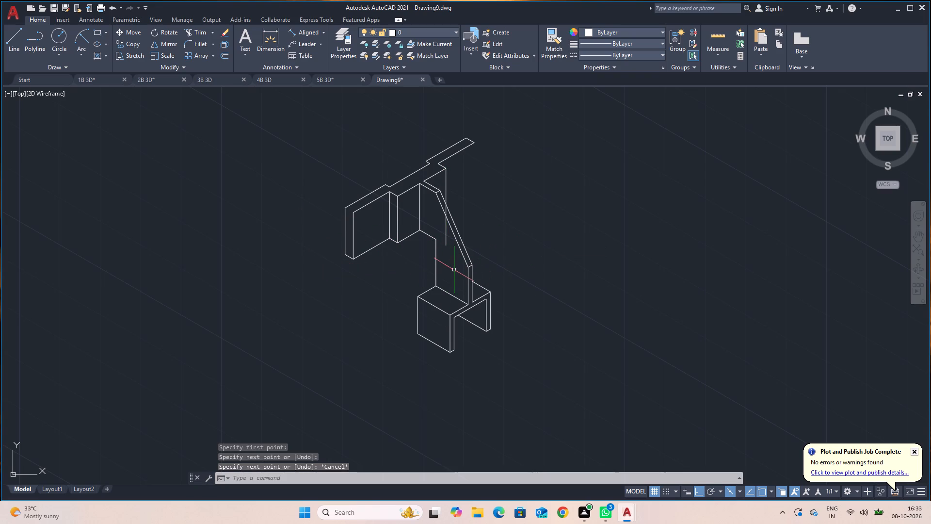
# Trim the notch corner's vertical line where it runs across and below the sloped rib, ending it at the rib's far edge.
pyautogui.write('tr')
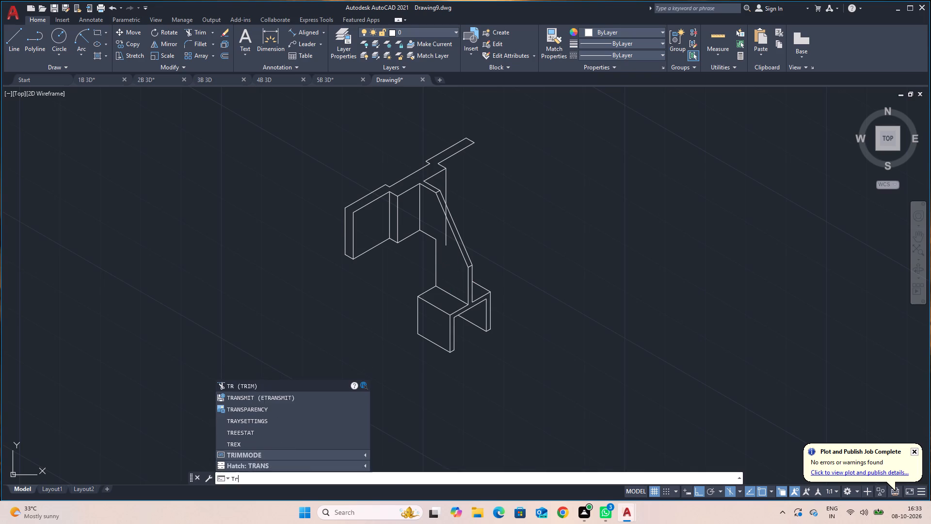
pyautogui.press('Return')
pyautogui.scroll(2, 476, 226)
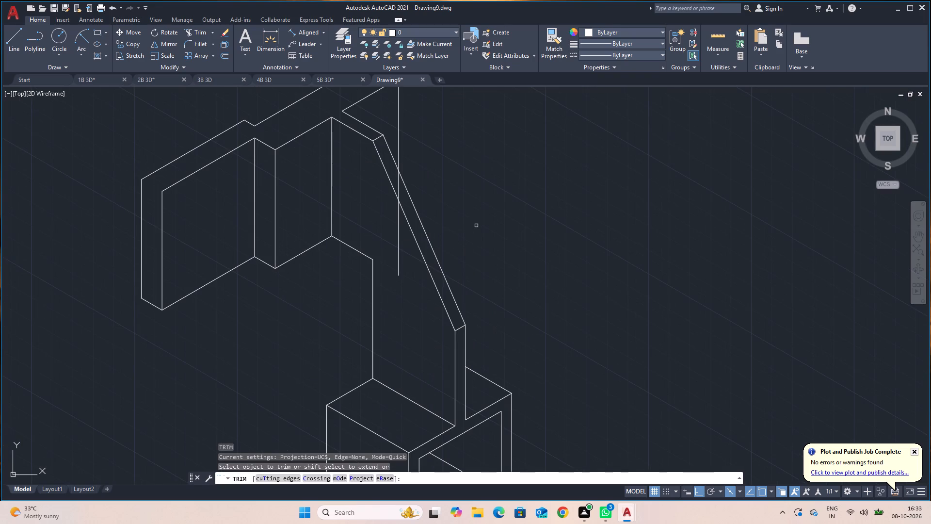
pyautogui.click(397, 248)
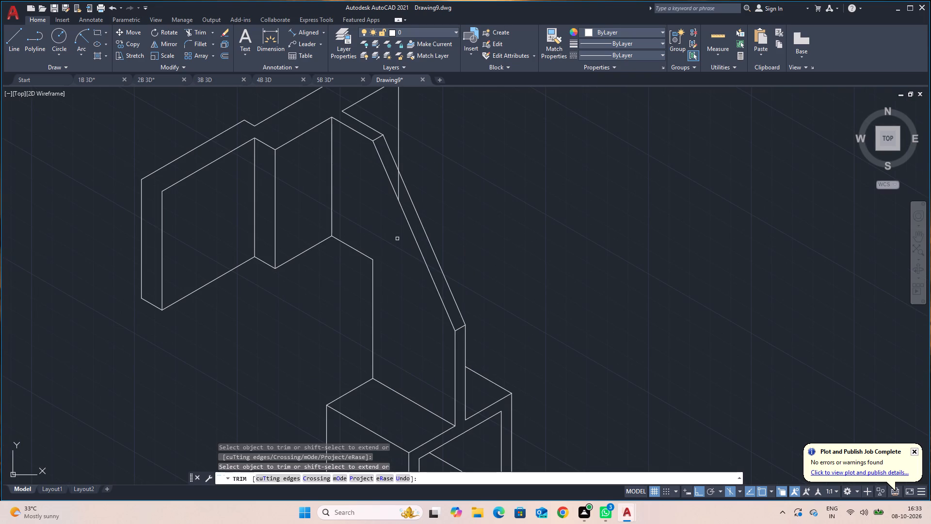
pyautogui.click(399, 184)
pyautogui.scroll(-3, 472, 205)
pyautogui.scroll(1, 499, 211)
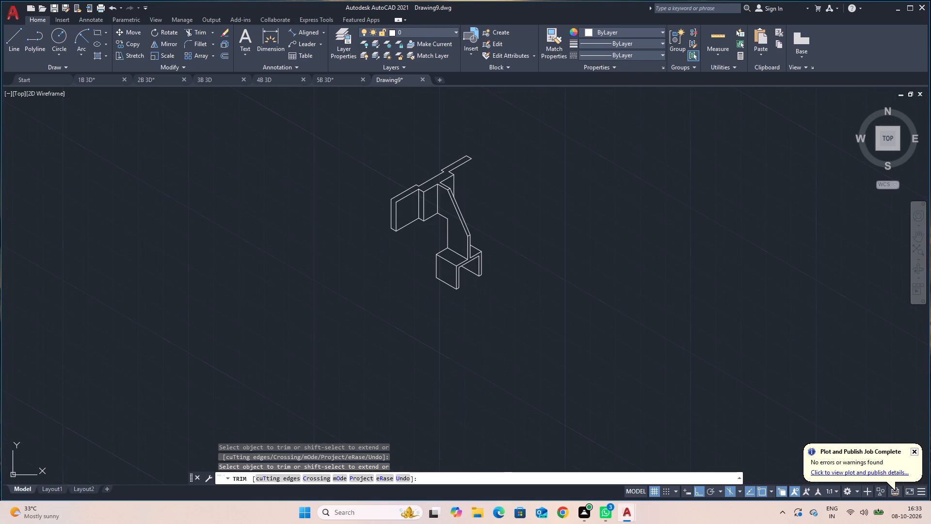
pyautogui.moveTo(493, 205); pyautogui.dragTo(506, 265, button='middle')
pyautogui.scroll(2, 505, 270)
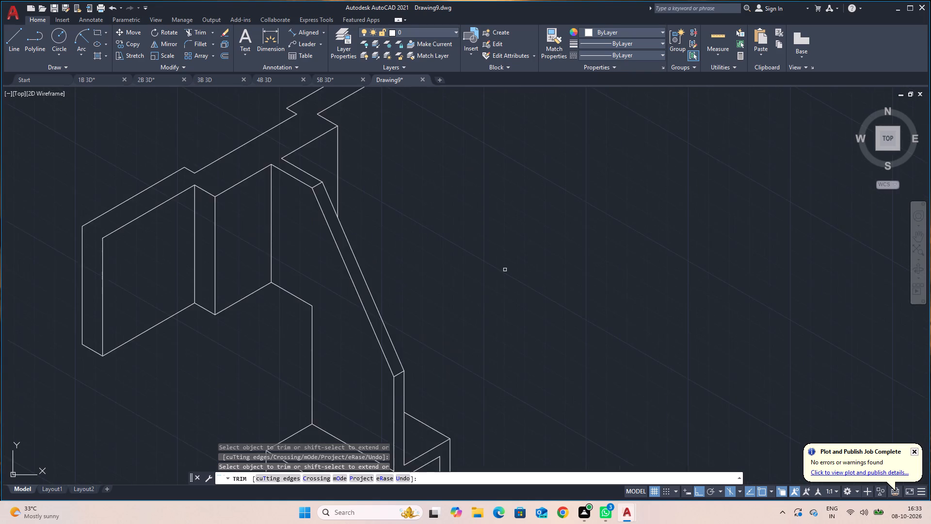
pyautogui.scroll(-1, 505, 270)
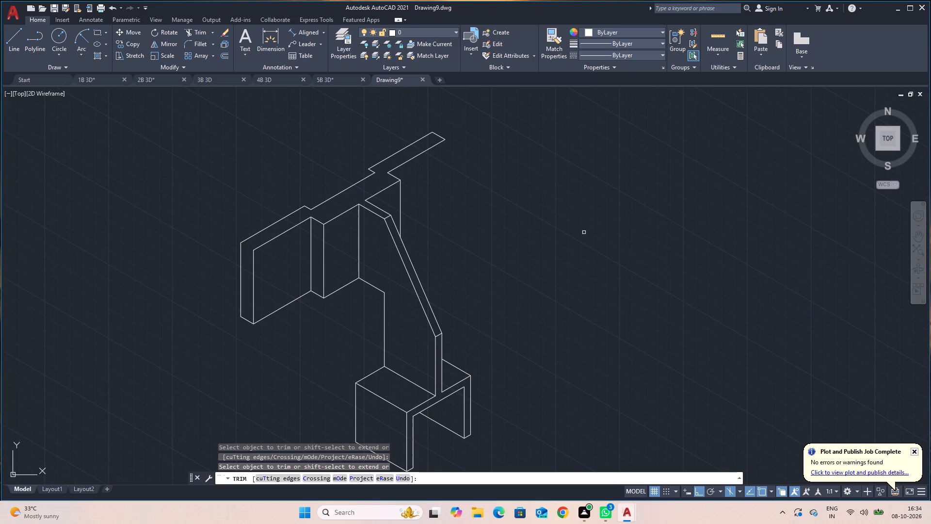
pyautogui.press('Escape')
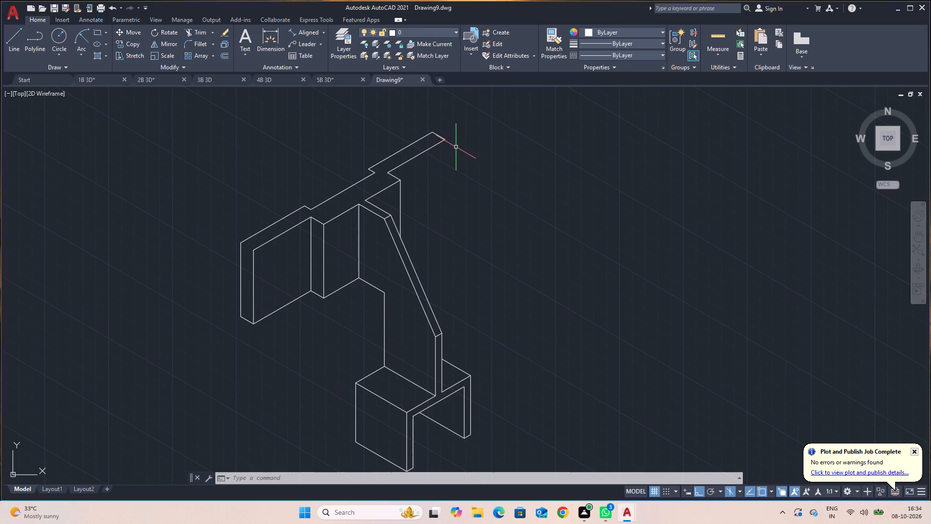
# Draw the upper far arm's face edges from its end corner: 50 units toward 270°, and 45 units toward 210°.
pyautogui.press('l')
pyautogui.press('Return')
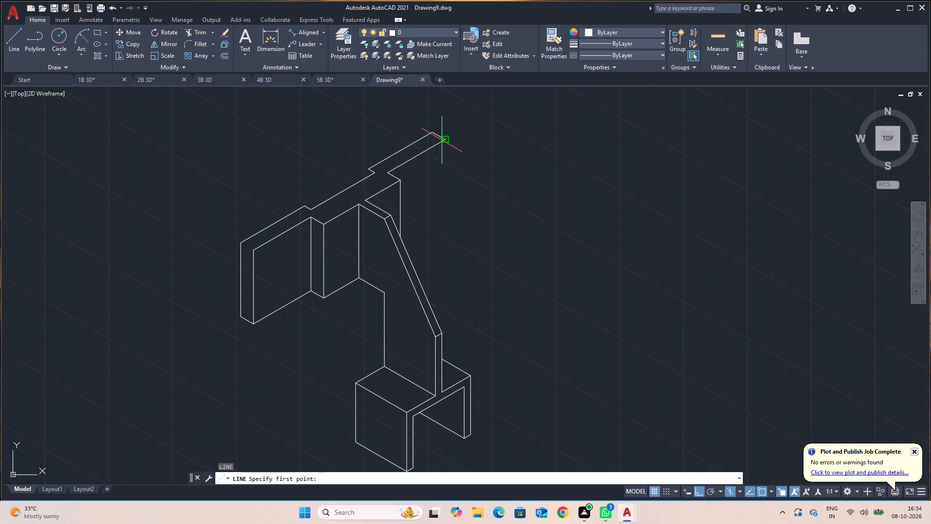
pyautogui.click(445, 138)
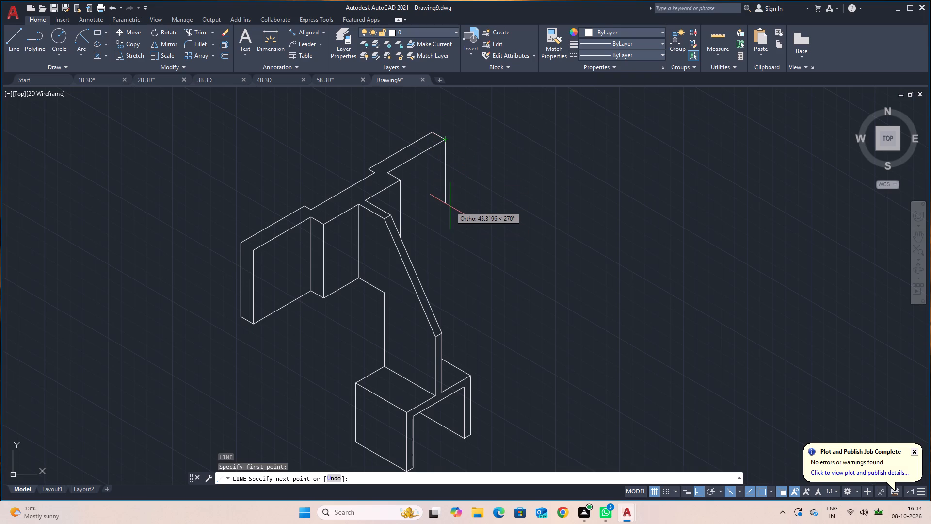
pyautogui.write('50')
pyautogui.press('Return')
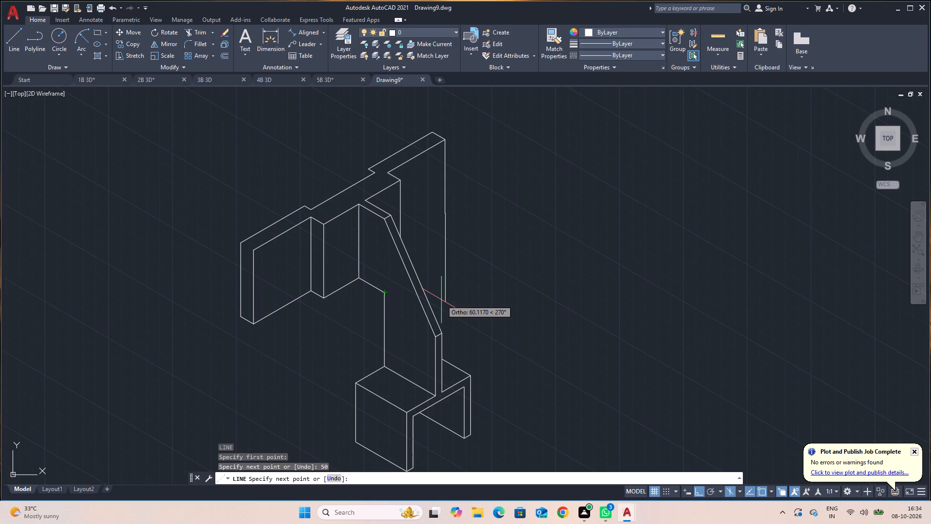
pyautogui.press('F5')
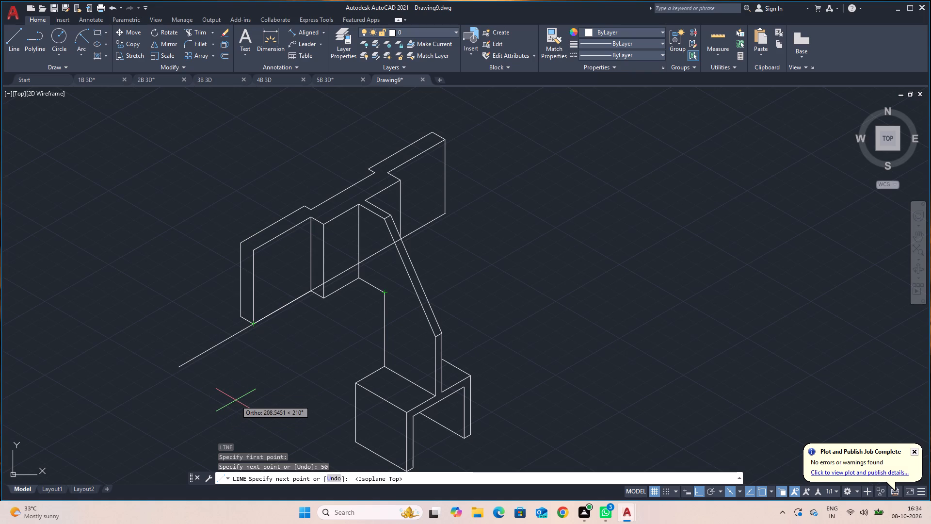
pyautogui.write('45')
pyautogui.press('Return')
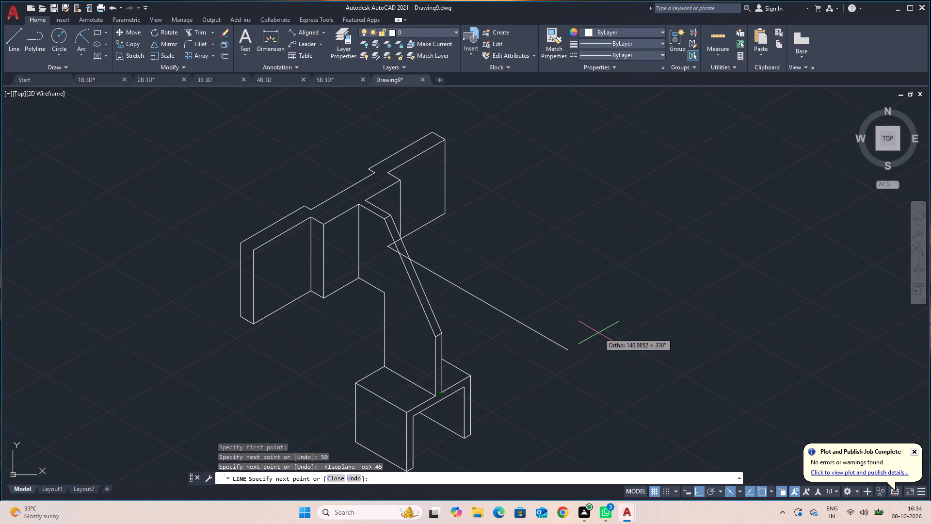
pyautogui.press('Escape')
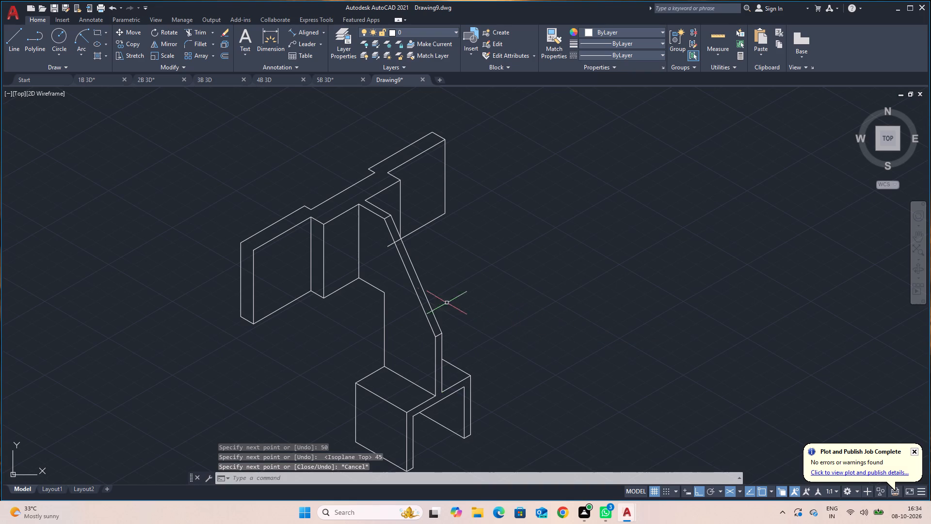
# Trim the upper far arm's bottom edge where it runs across and past the sloped rib, ending it at the rib's far edge.
pyautogui.write('tr')
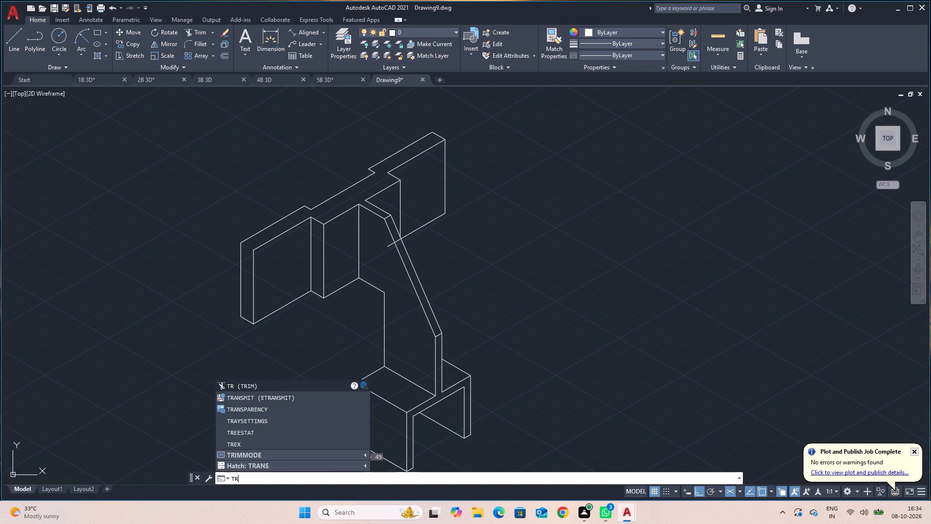
pyautogui.press('Return')
pyautogui.click(388, 245)
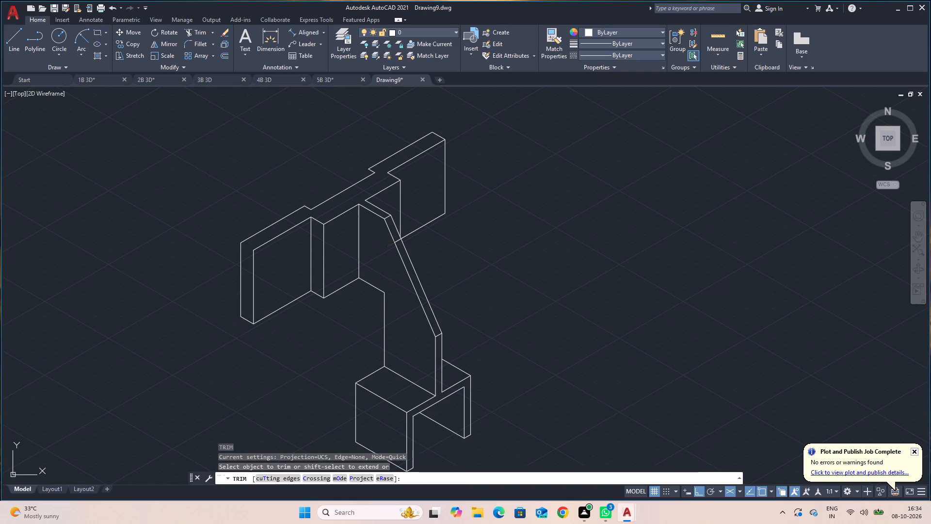
pyautogui.scroll(2, 402, 240)
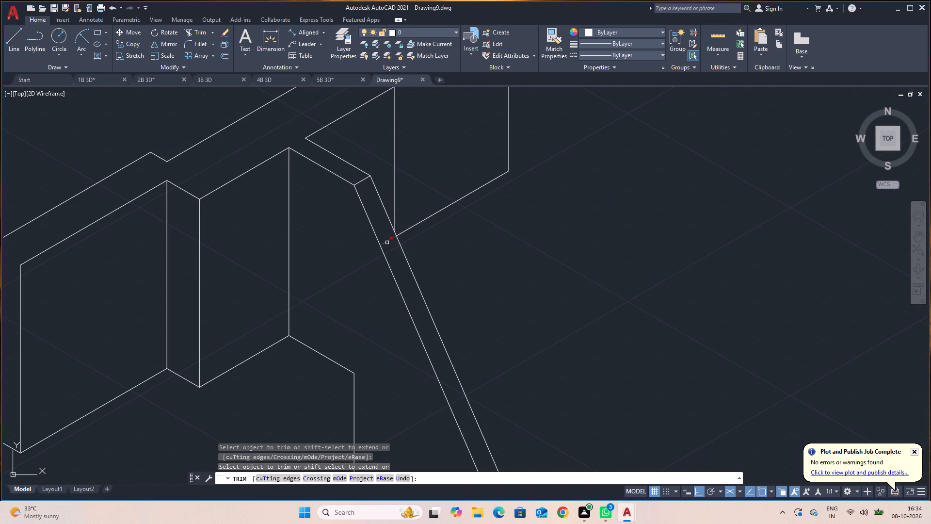
pyautogui.click(387, 243)
pyautogui.scroll(-3, 372, 257)
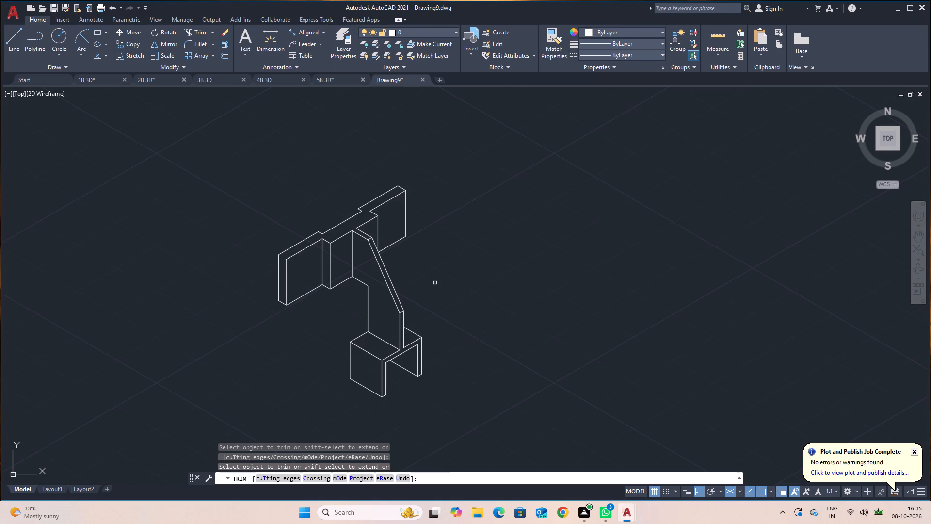
pyautogui.press('Escape')
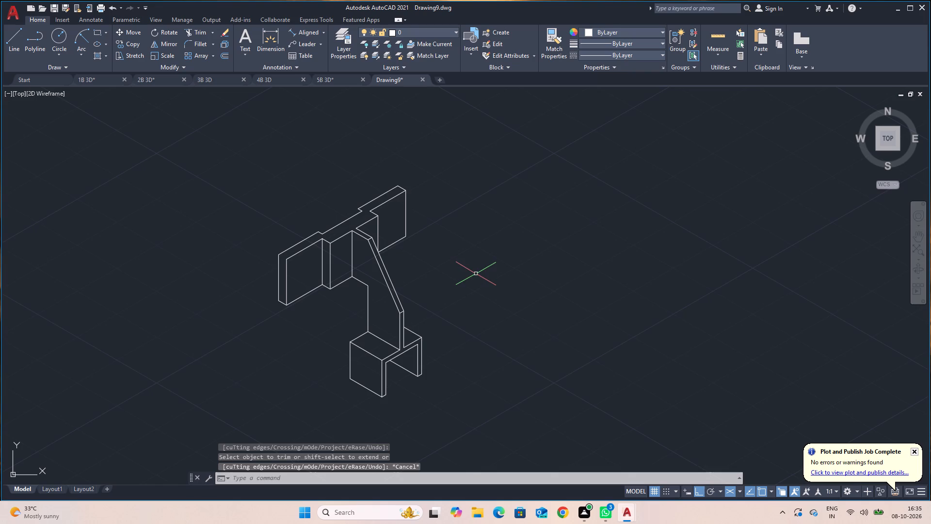
# Add an aligned dimension to the bottom edge of the lower block's broad side face, placed just below it.
pyautogui.write('dal')
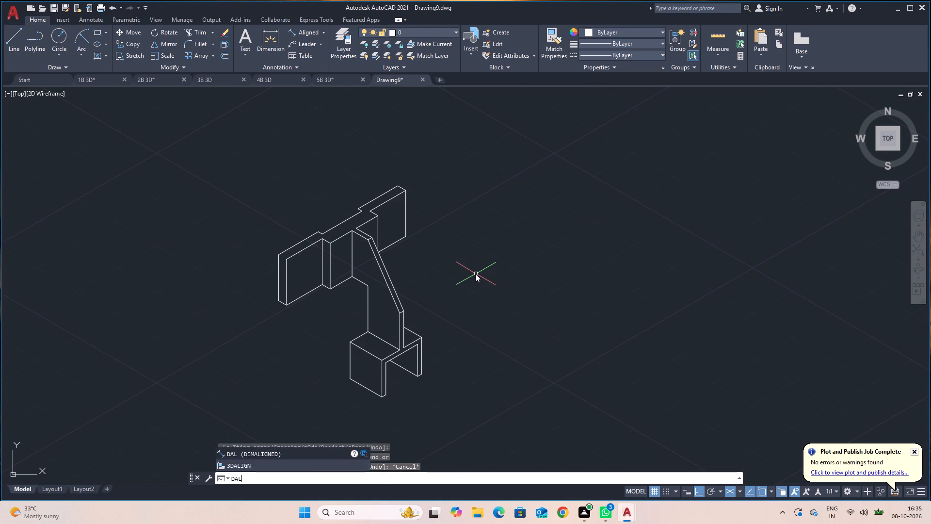
pyautogui.press('Return')
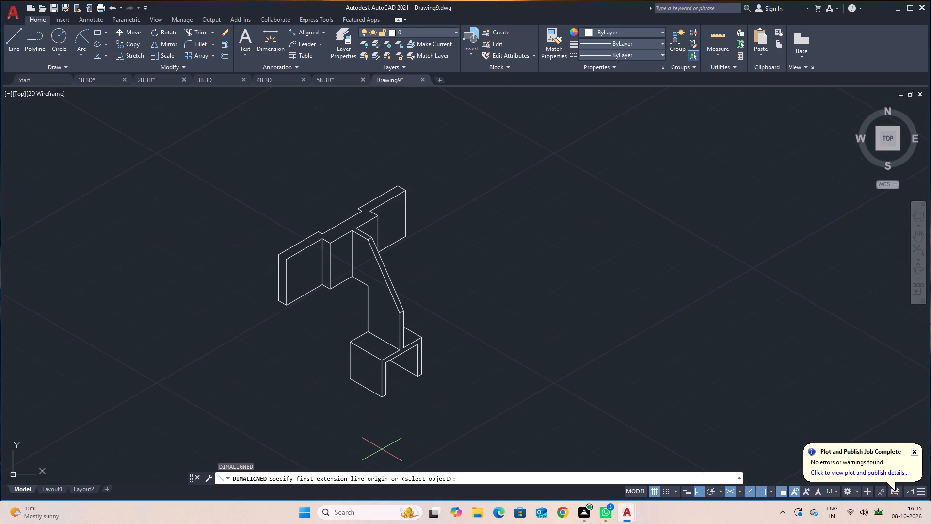
pyautogui.click(351, 381)
pyautogui.click(381, 396)
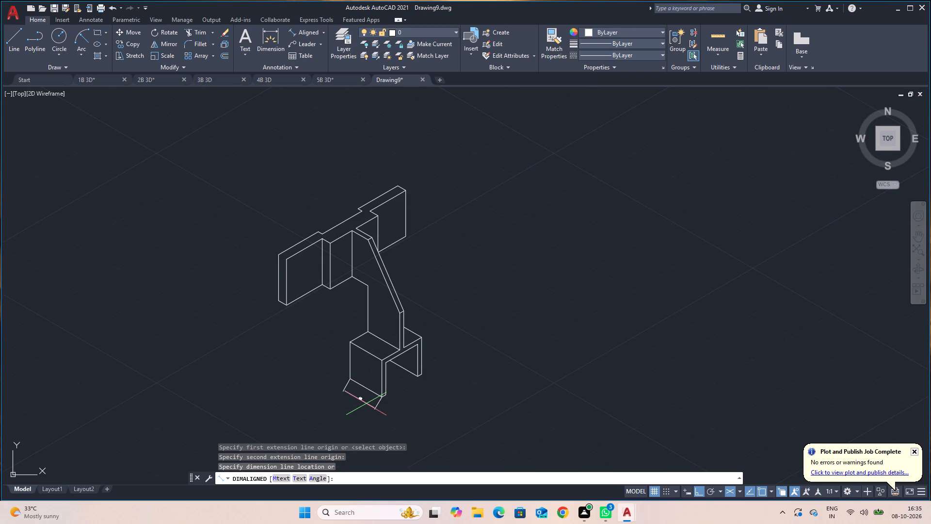
pyautogui.click(366, 404)
# Add an aligned dimension for the near leg's thickness along its bottom edge, placed just below the leg.
pyautogui.scroll(-1, 366, 404)
pyautogui.scroll(3, 366, 401)
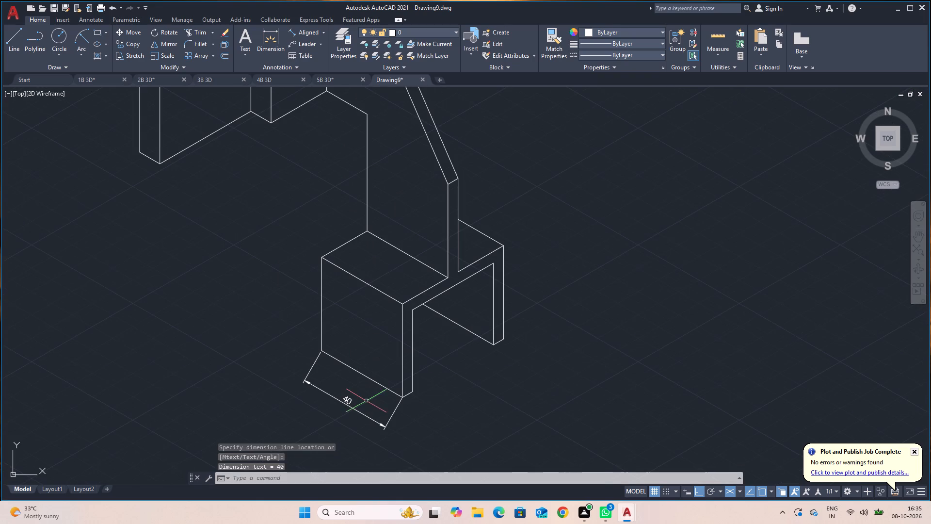
pyautogui.scroll(-1, 368, 402)
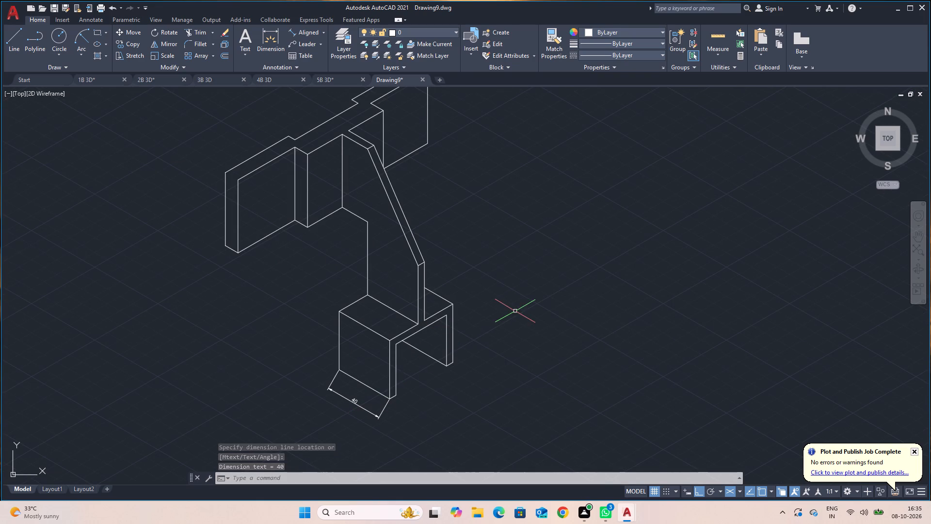
pyautogui.moveTo(515, 311); pyautogui.dragTo(514, 335, button='middle')
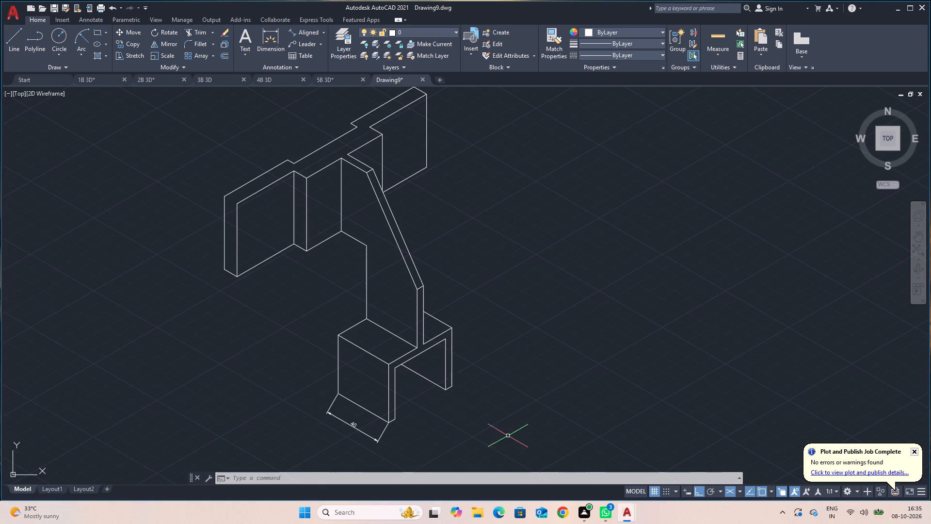
pyautogui.press('space')
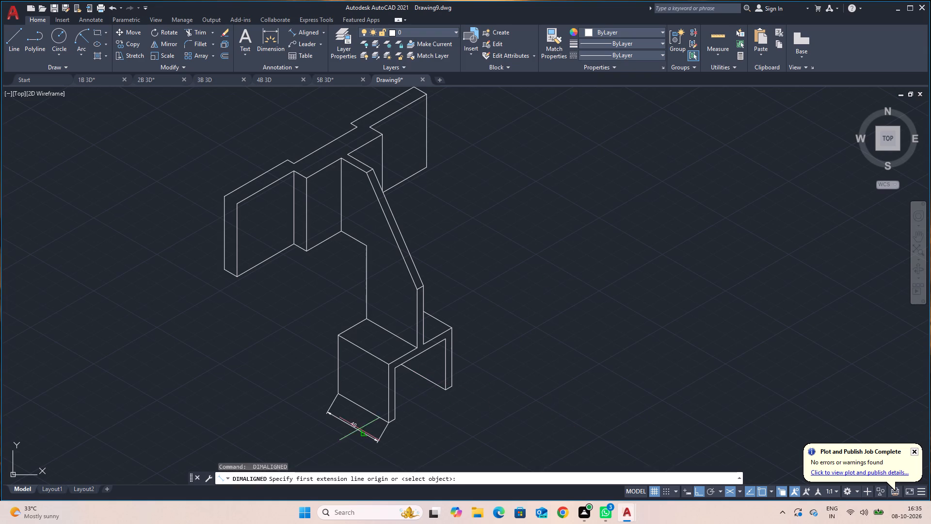
pyautogui.click(386, 423)
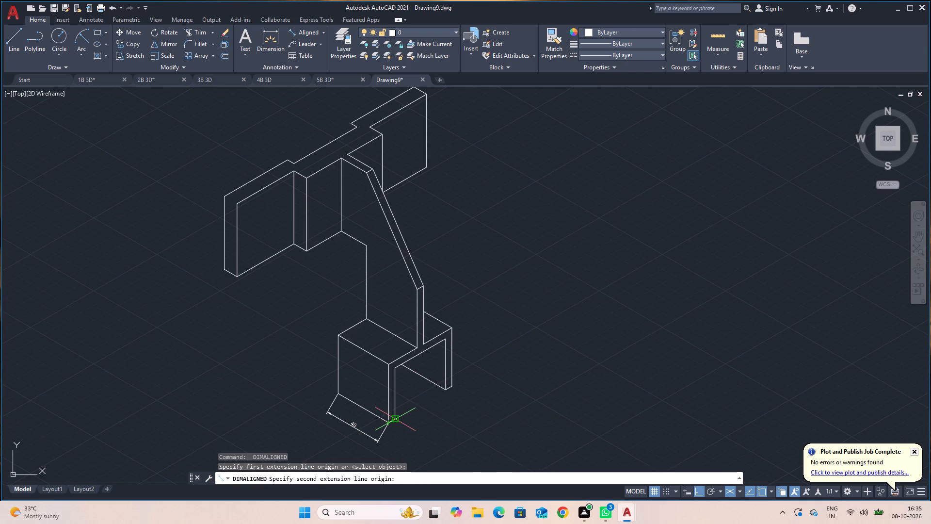
pyautogui.click(393, 419)
pyautogui.click(392, 434)
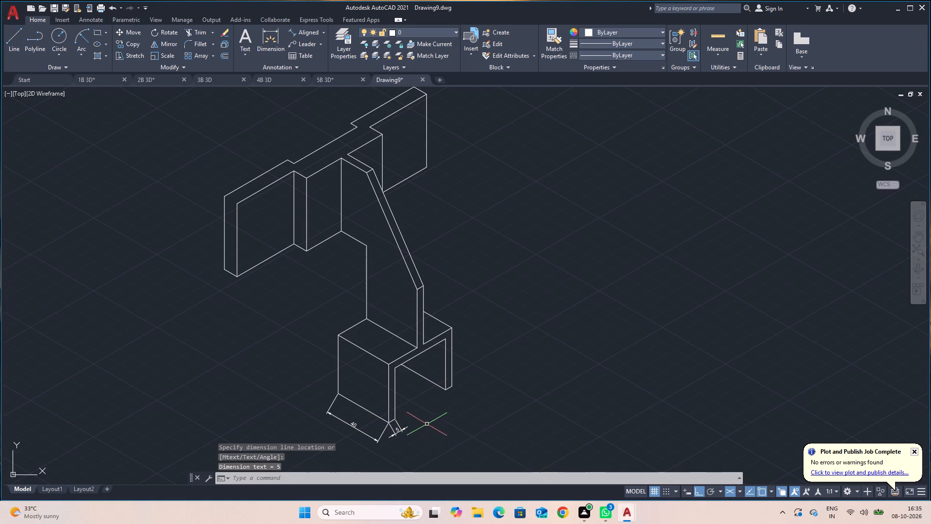
# Add aligned dimensions for the opening between the block's two legs and for the far leg's thickness, in line with the near leg's dimension.
pyautogui.press('space')
pyautogui.click(394, 418)
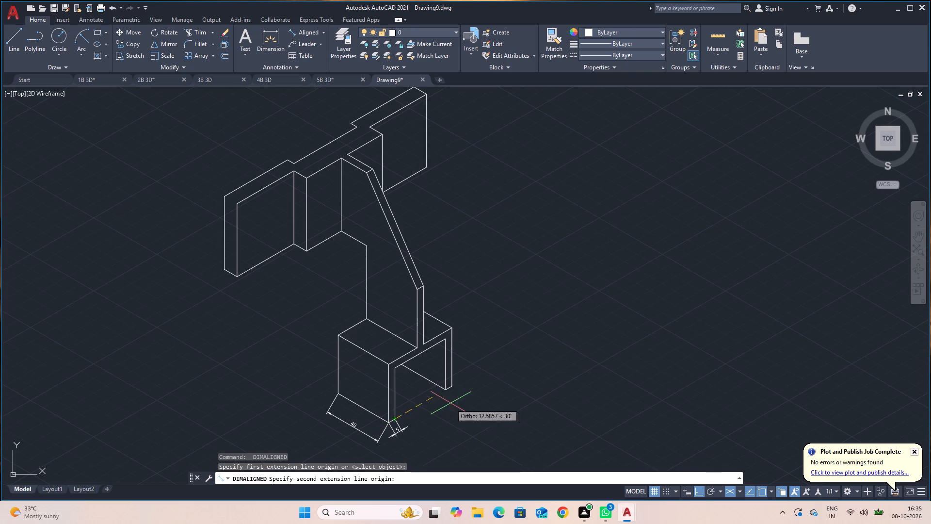
pyautogui.click(447, 389)
pyautogui.click(453, 400)
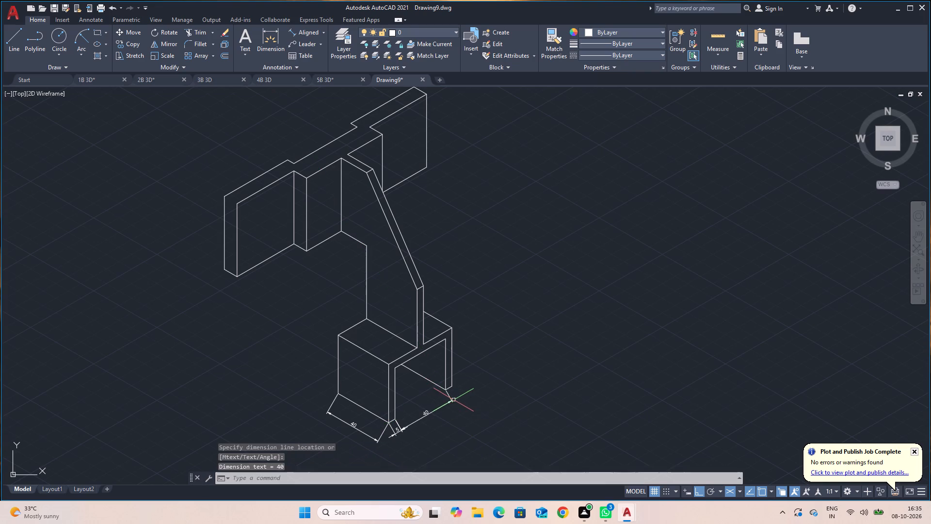
pyautogui.press('space')
pyautogui.click(447, 389)
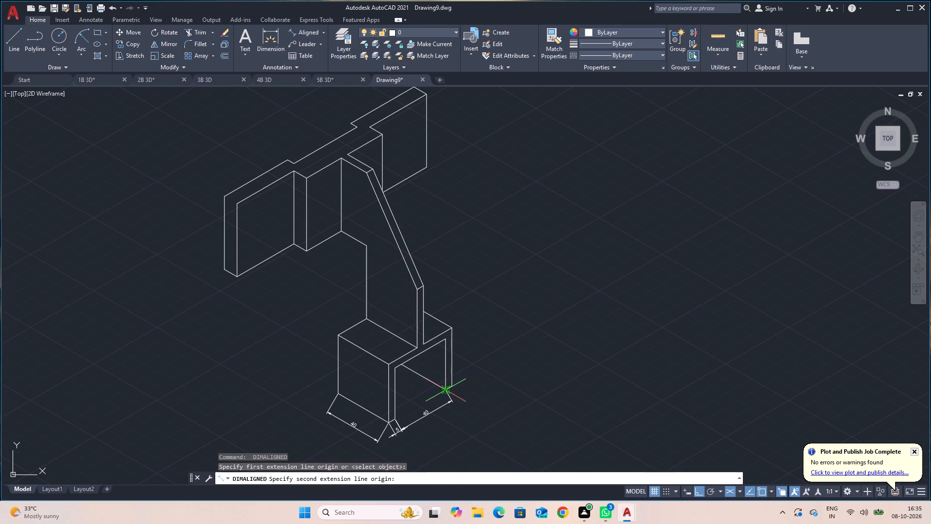
pyautogui.click(452, 385)
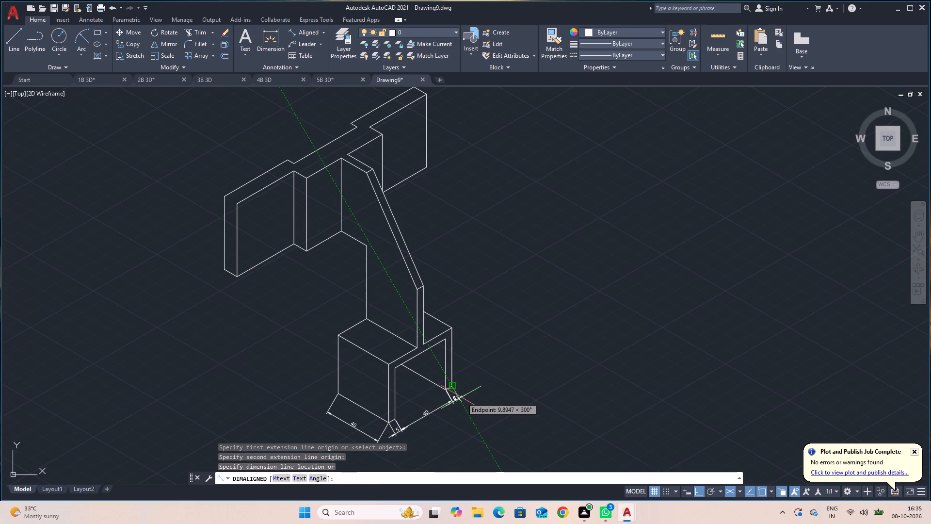
pyautogui.click(460, 396)
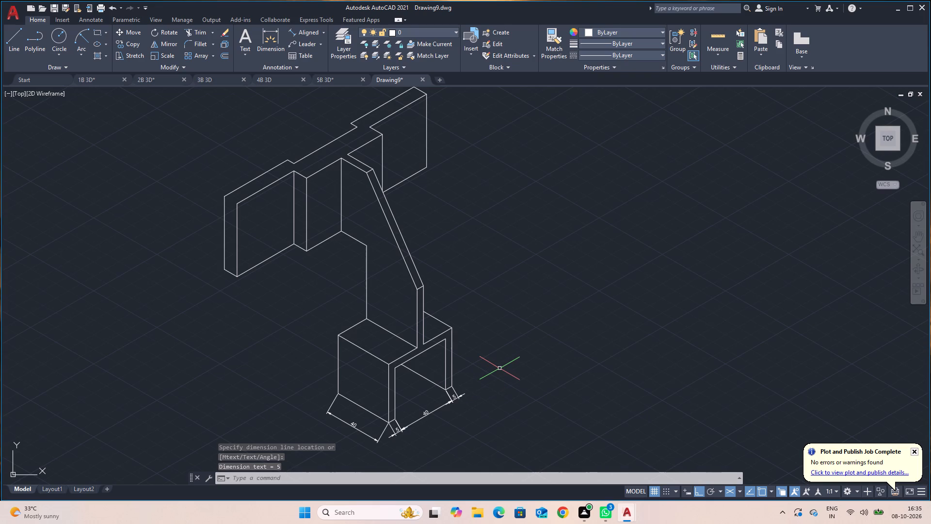
# Add aligned dimensions to the web's vertical back edge above the block and to the short sloping edge at its top.
pyautogui.press('space')
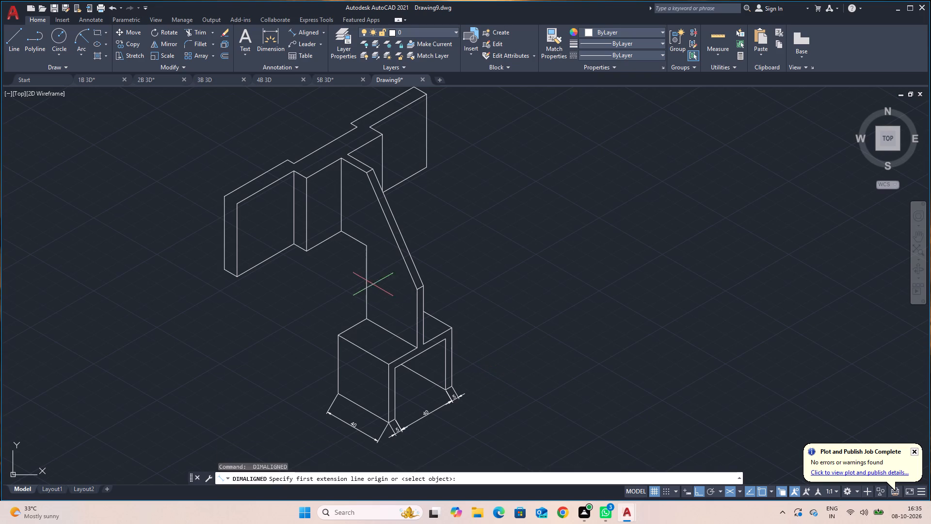
pyautogui.click(367, 245)
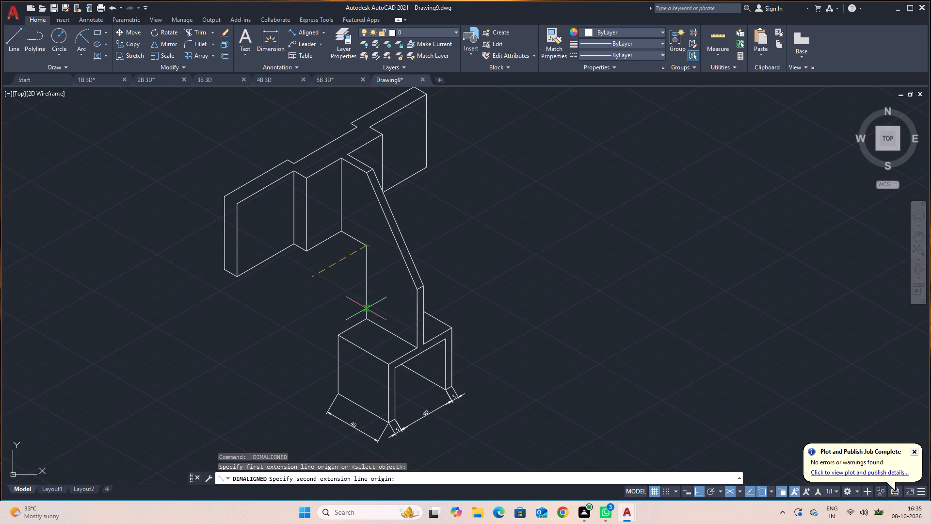
pyautogui.click(369, 318)
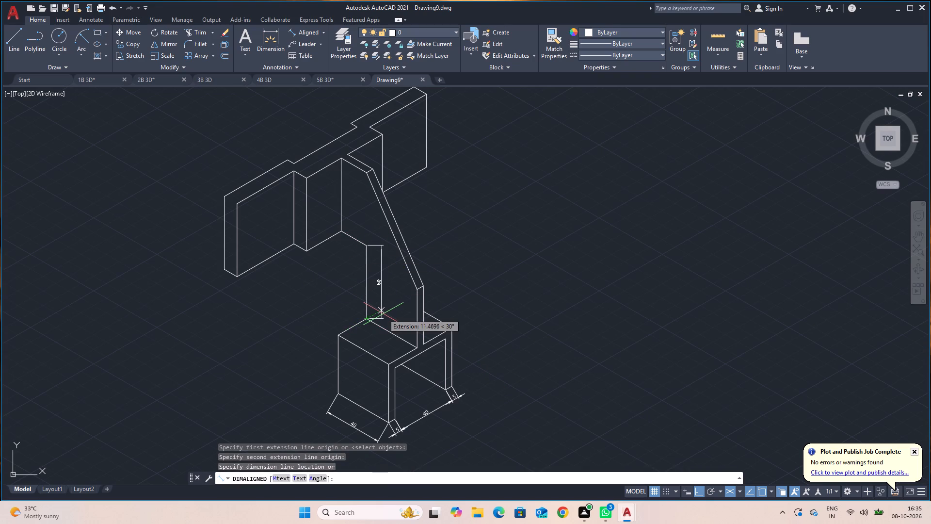
pyautogui.click(384, 314)
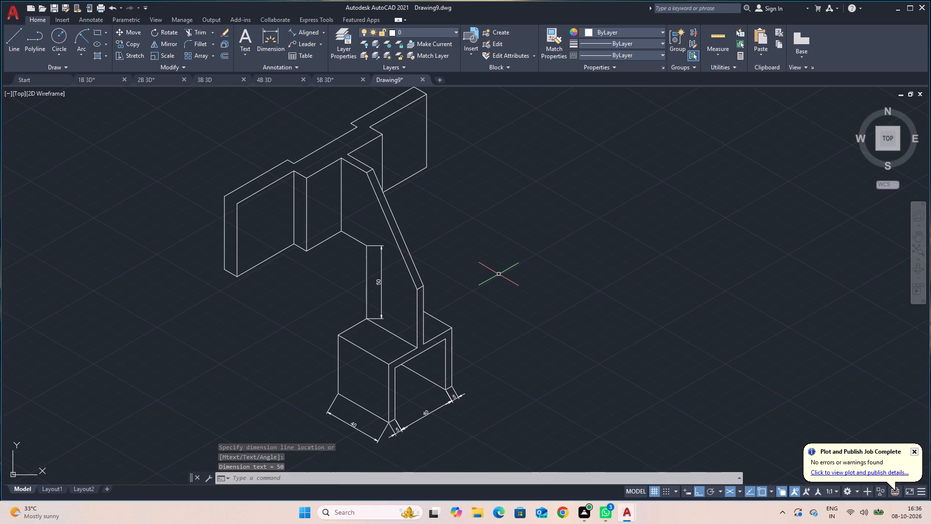
pyautogui.press('space')
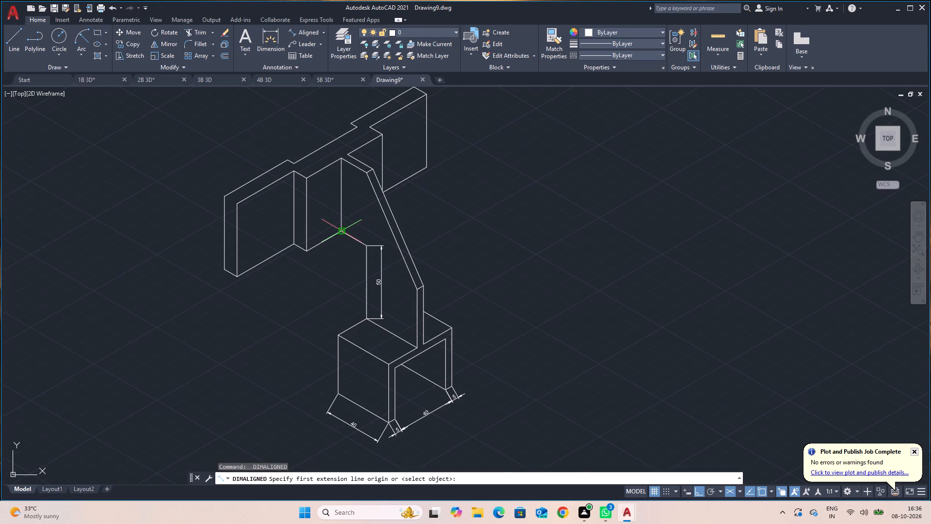
pyautogui.click(344, 231)
pyautogui.click(368, 246)
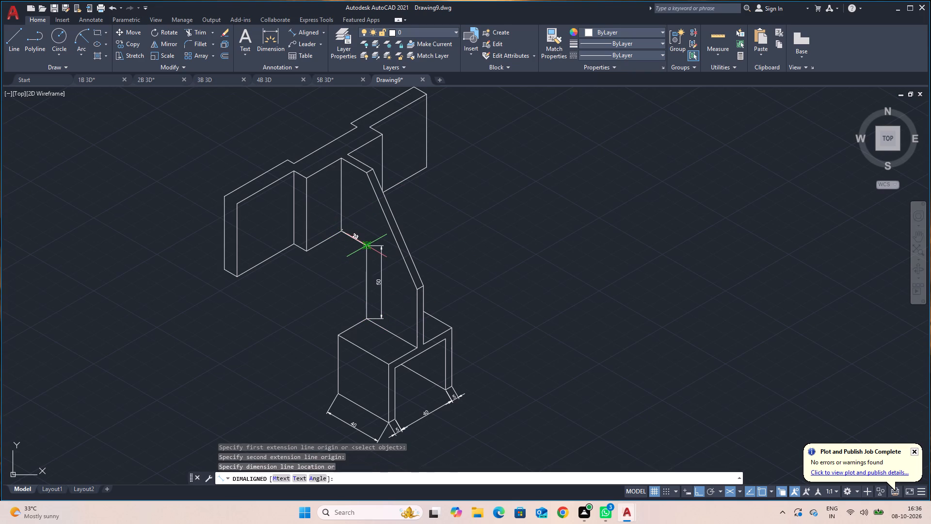
pyautogui.click(357, 253)
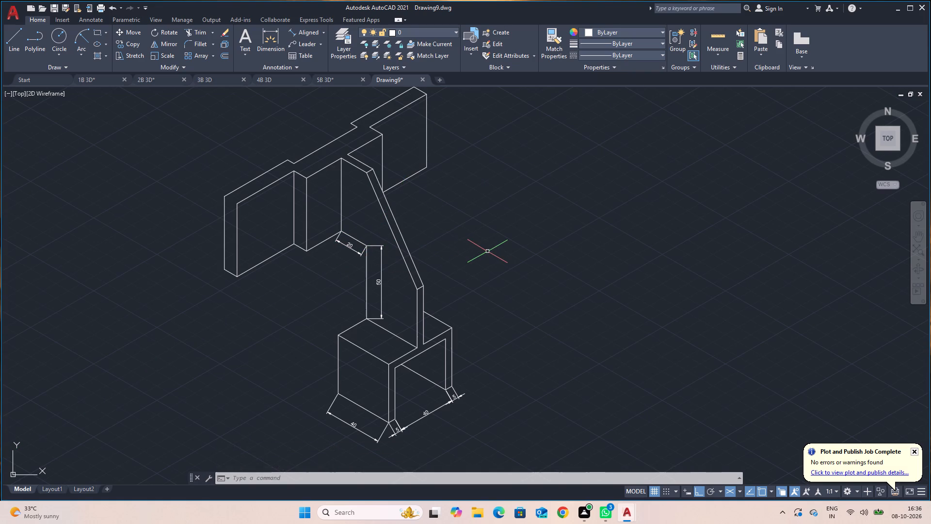
# Add an aligned dimension between the two arms' inner top corners, with the dimension line directly along the span between them.
pyautogui.press('space')
pyautogui.click(294, 169)
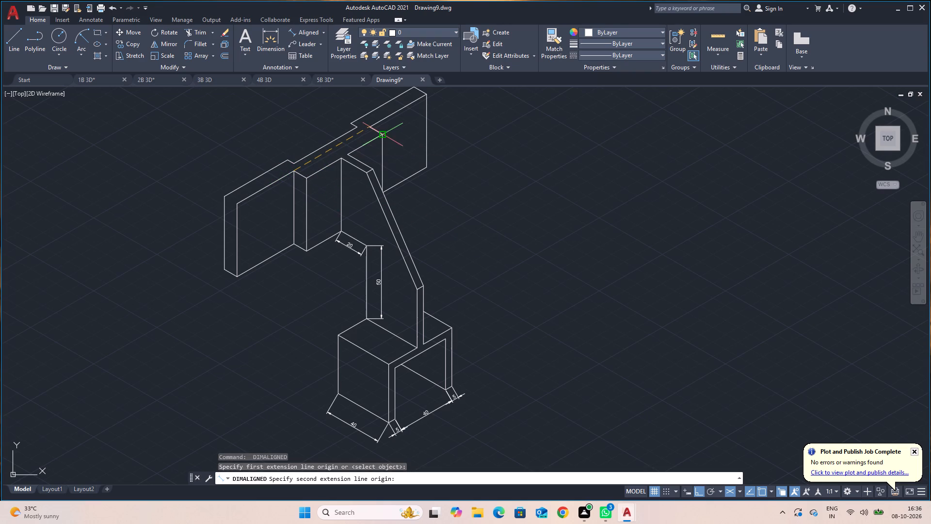
pyautogui.click(370, 127)
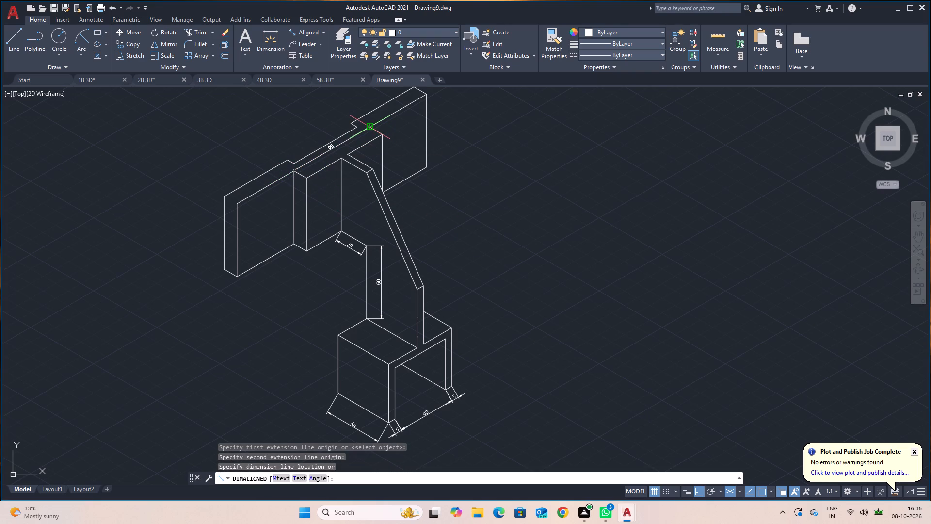
pyautogui.click(357, 135)
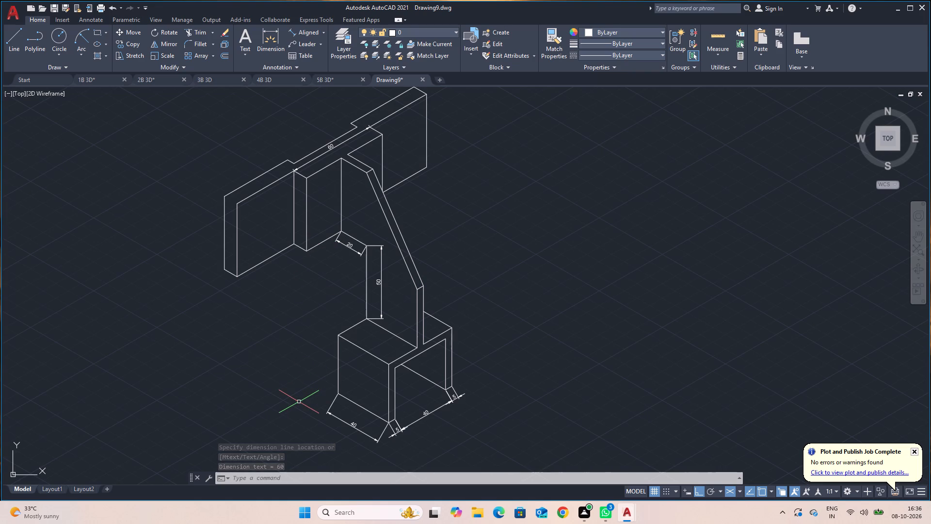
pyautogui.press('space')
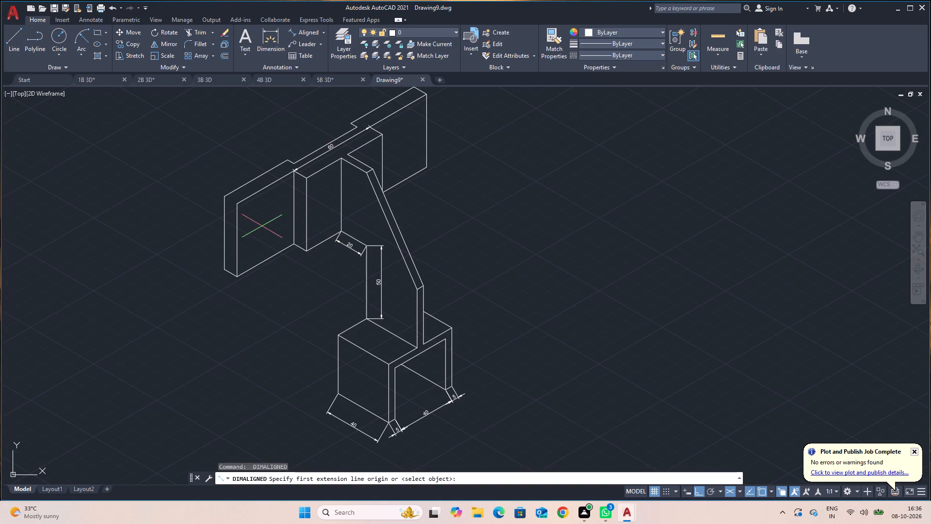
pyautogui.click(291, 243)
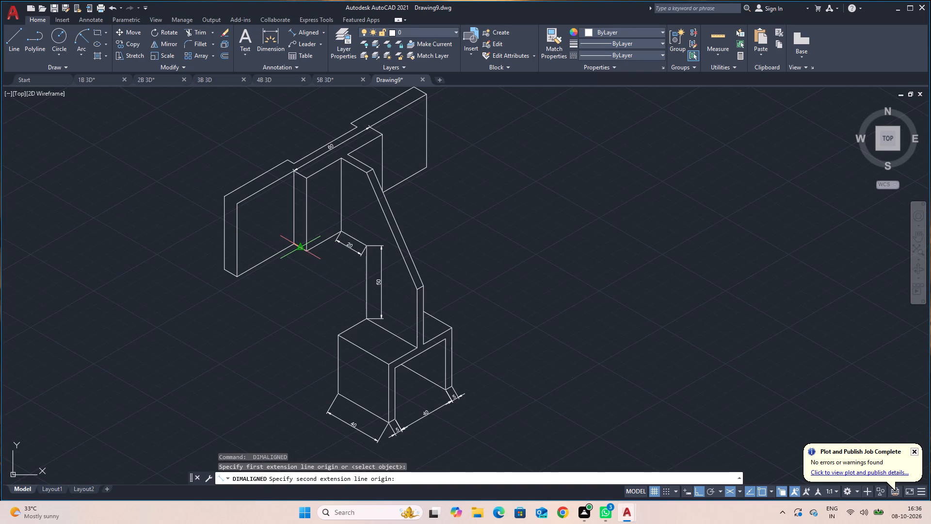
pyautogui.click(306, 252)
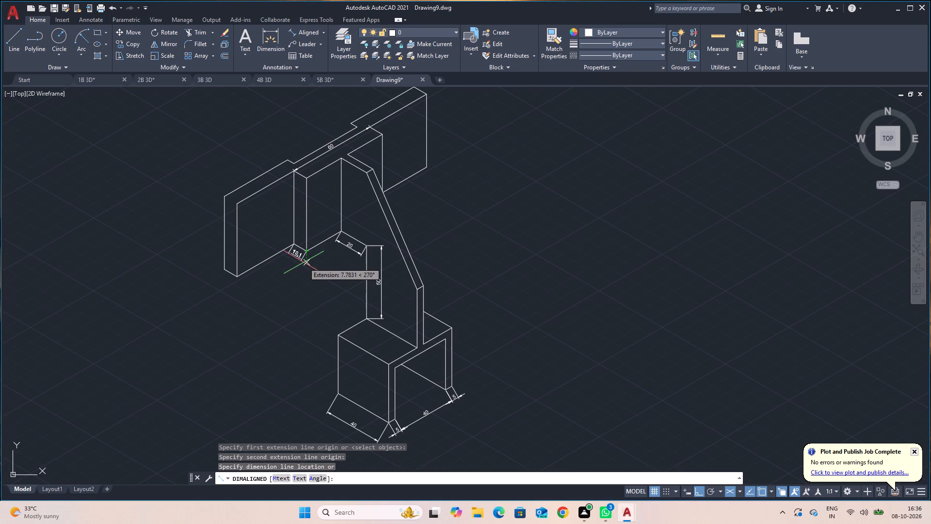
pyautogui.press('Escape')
# Add an aligned dimension to the short bottom edge where the near arm meets the projecting middle section, placed just below the edge.
pyautogui.scroll(4, 295, 258)
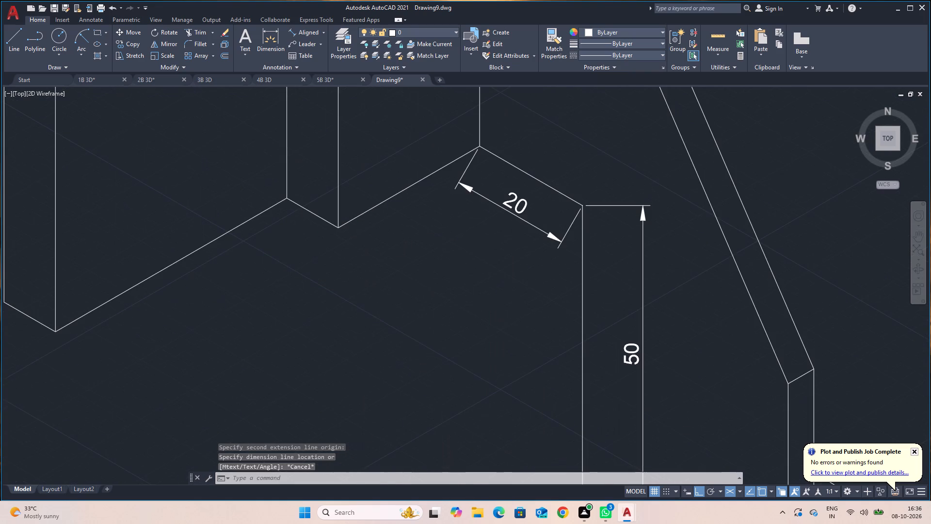
pyautogui.press('space')
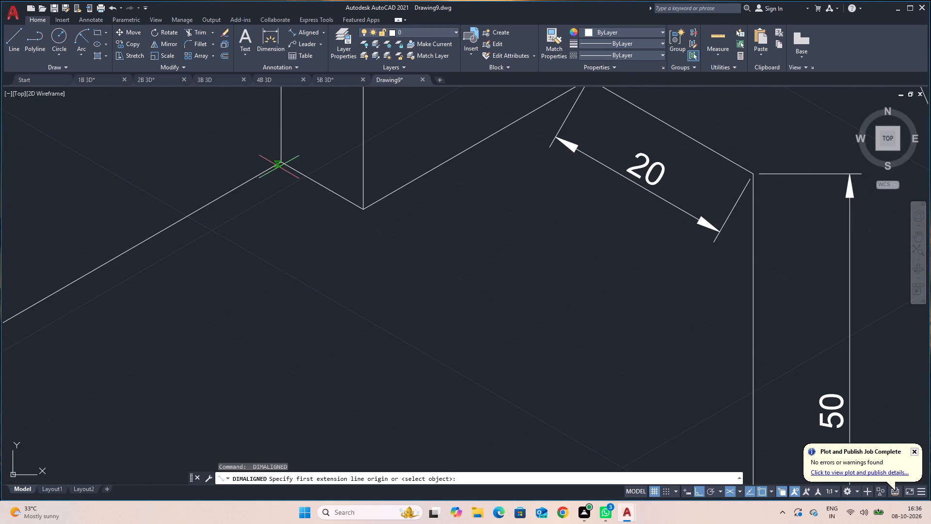
pyautogui.click(281, 164)
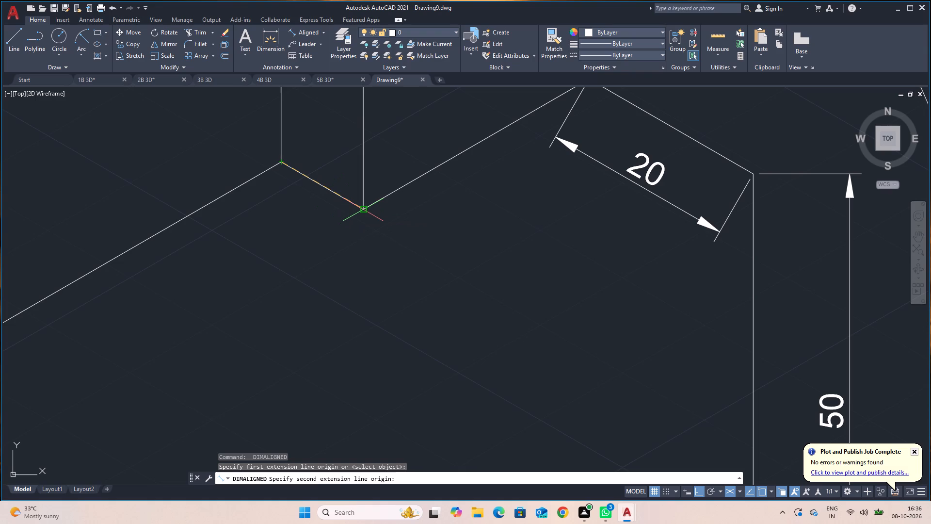
pyautogui.click(367, 209)
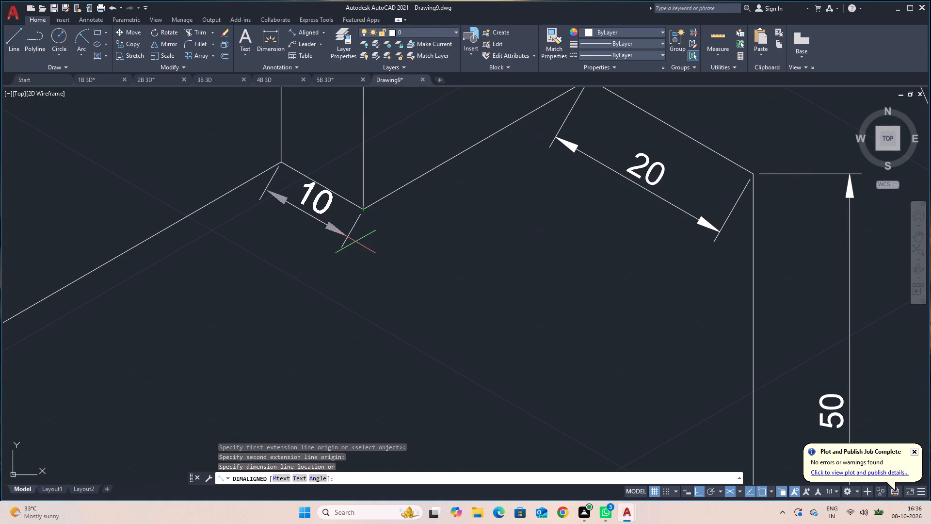
pyautogui.click(354, 246)
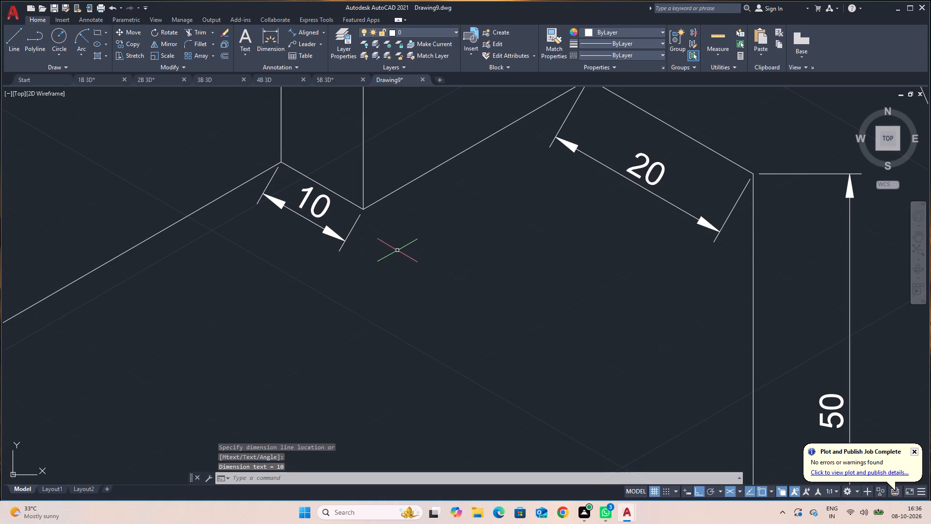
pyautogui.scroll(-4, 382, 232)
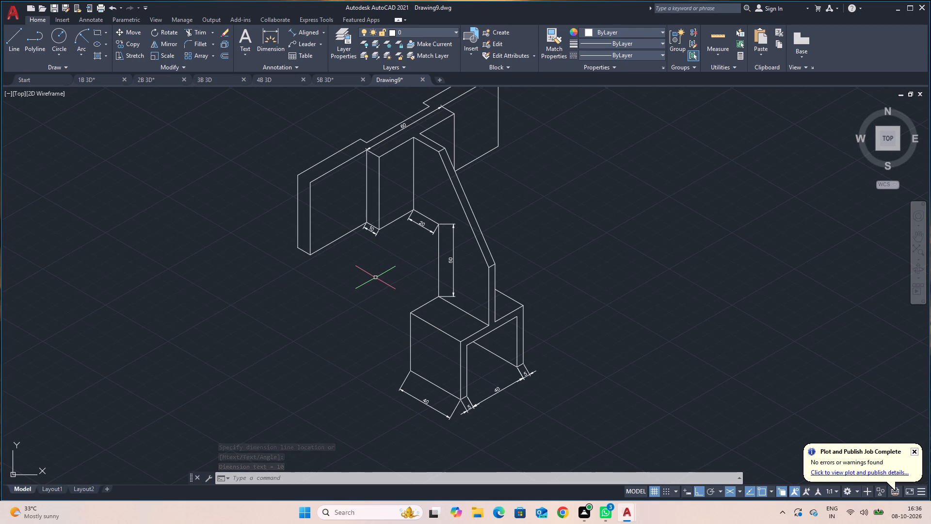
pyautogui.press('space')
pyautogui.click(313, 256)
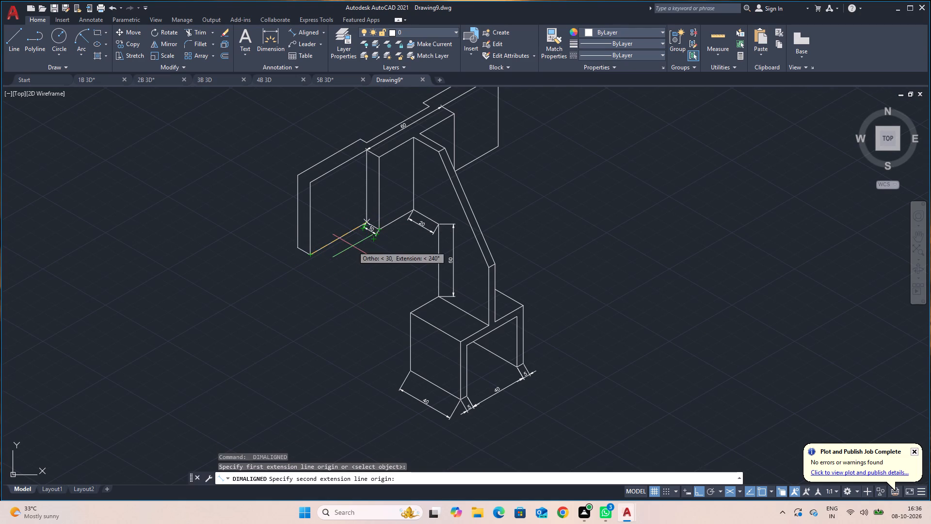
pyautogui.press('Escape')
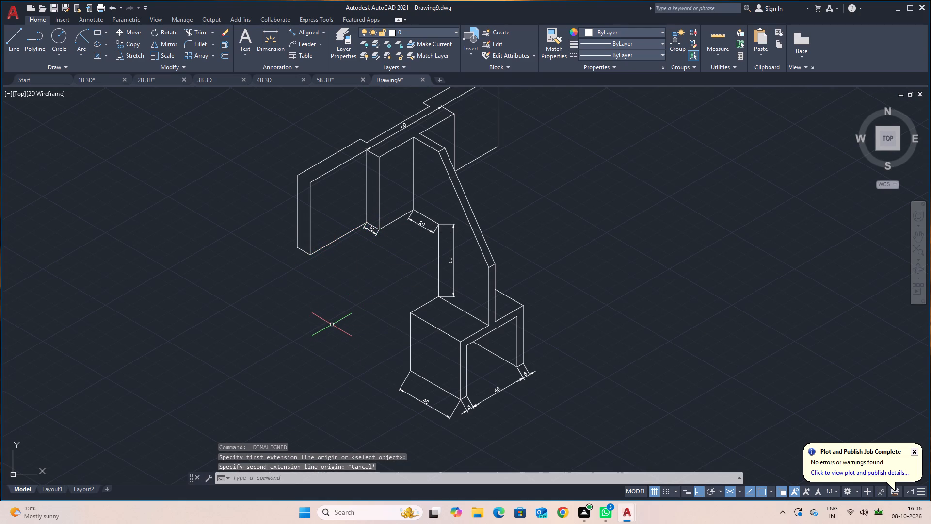
# Add aligned dimensions to the near arm's long bottom edge and the short bottom edge at its outer end, both placed below the arm.
pyautogui.press('space')
pyautogui.press('space')
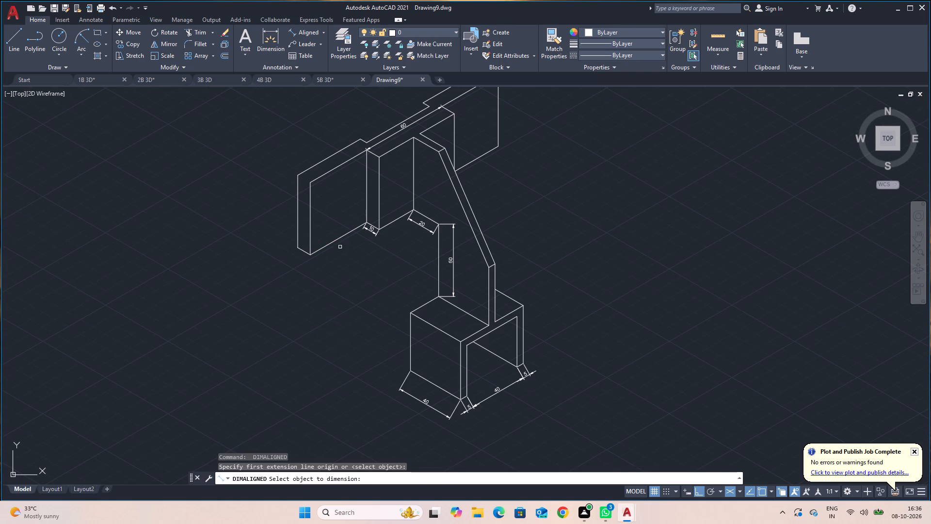
pyautogui.click(338, 240)
pyautogui.click(343, 250)
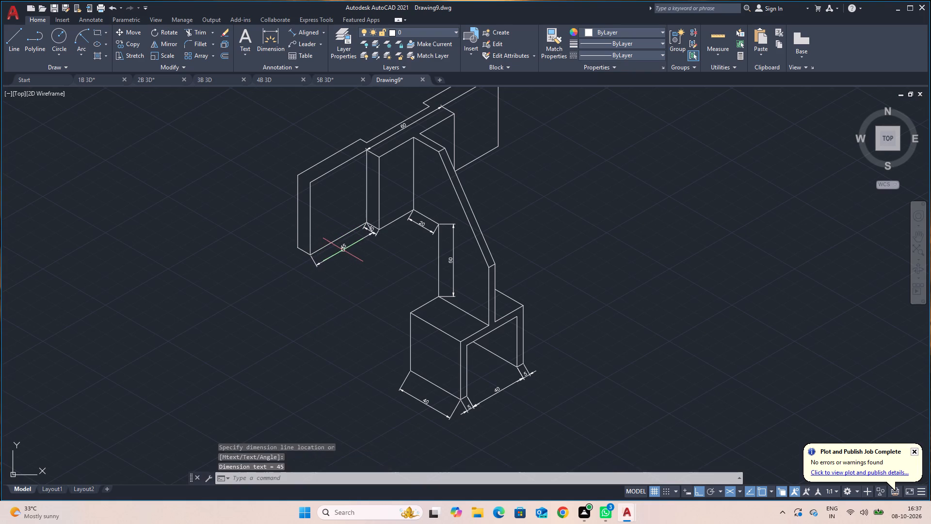
pyautogui.press('space')
pyautogui.press('space')
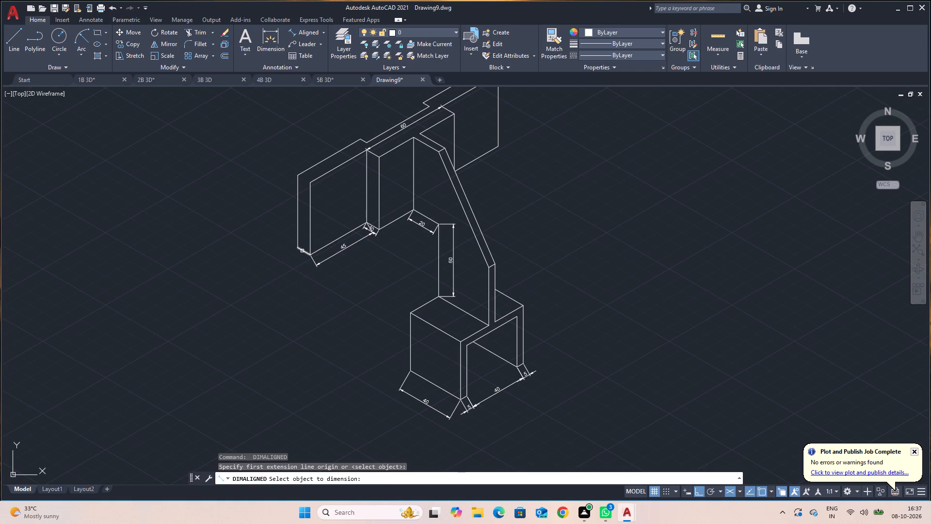
pyautogui.click(302, 251)
pyautogui.click(301, 264)
# Add aligned dimensions to the near arm's outer vertical edge and long top back edge, both placed just outside the outline.
pyautogui.press('space')
pyautogui.press('space')
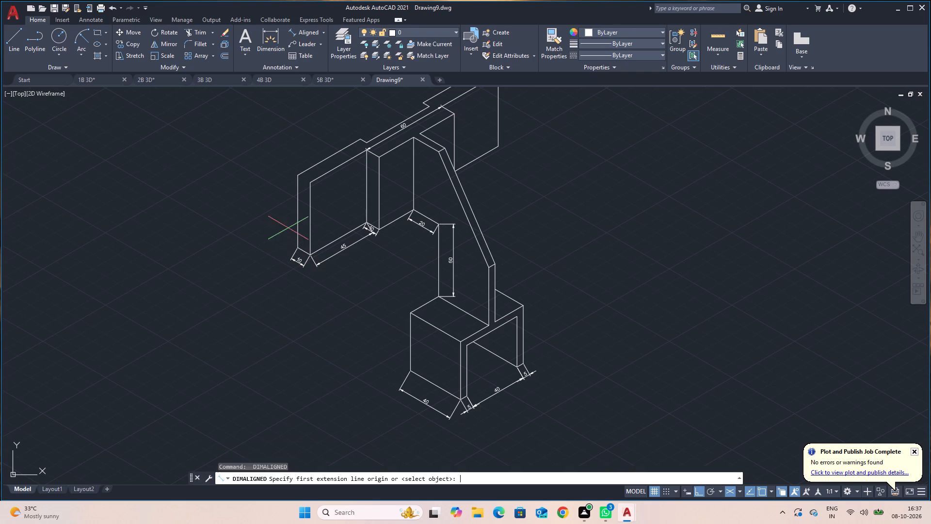
pyautogui.click(299, 212)
pyautogui.click(284, 214)
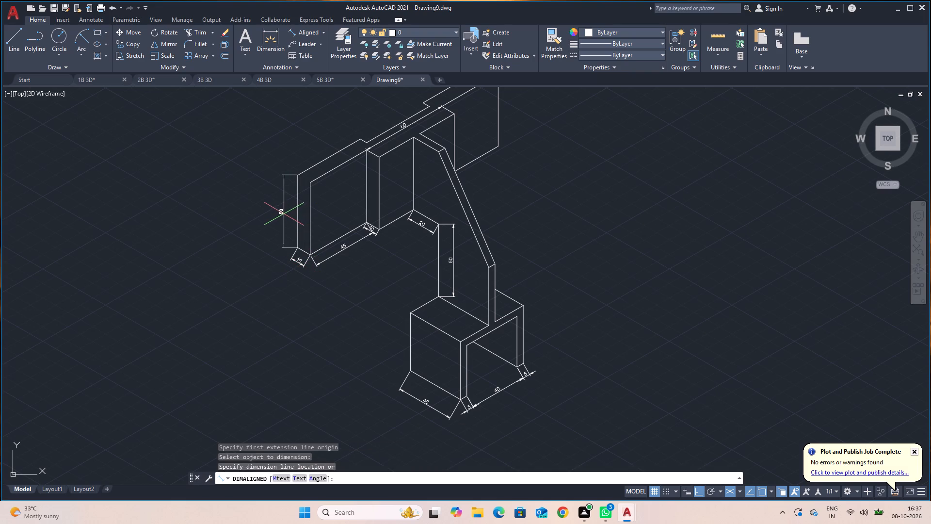
pyautogui.press('space')
pyautogui.press('space')
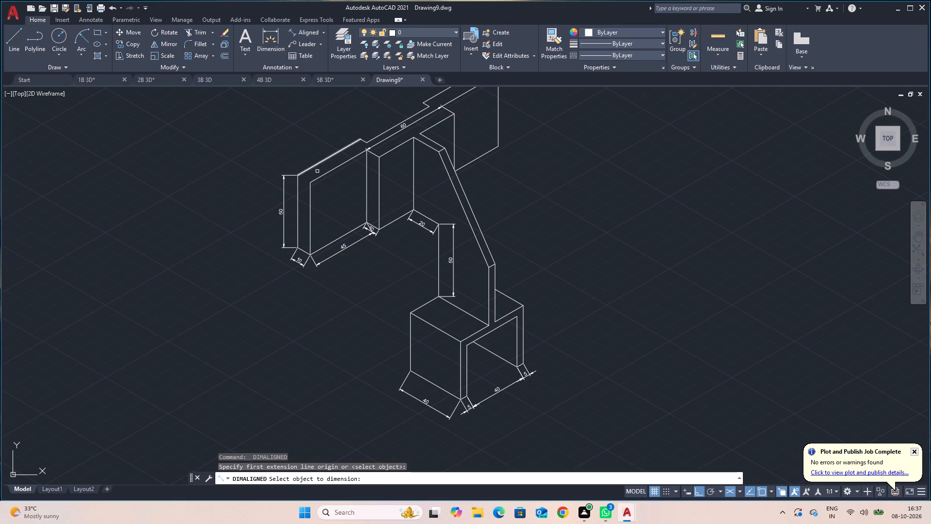
pyautogui.click(315, 164)
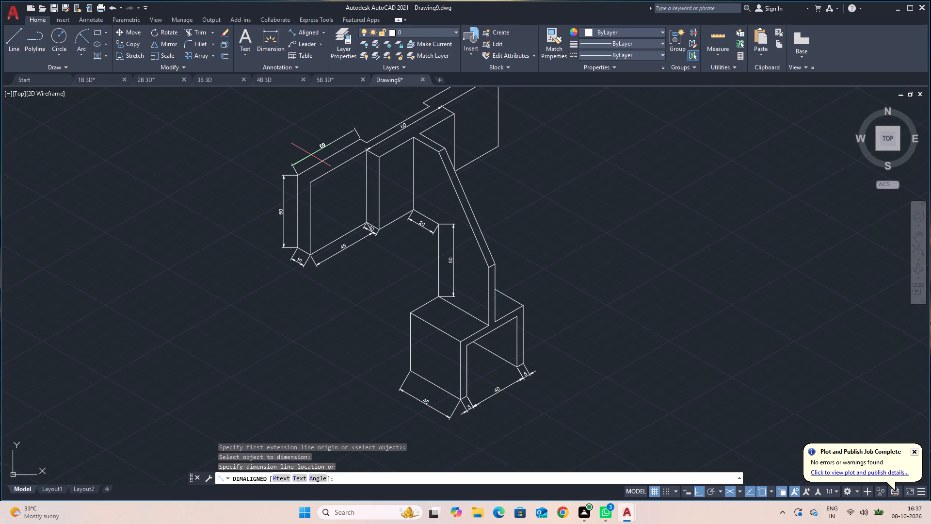
pyautogui.click(309, 154)
# Add aligned dimensions to the short notch edge beside the near arm and the recessed top back edge between the arms.
pyautogui.press('space')
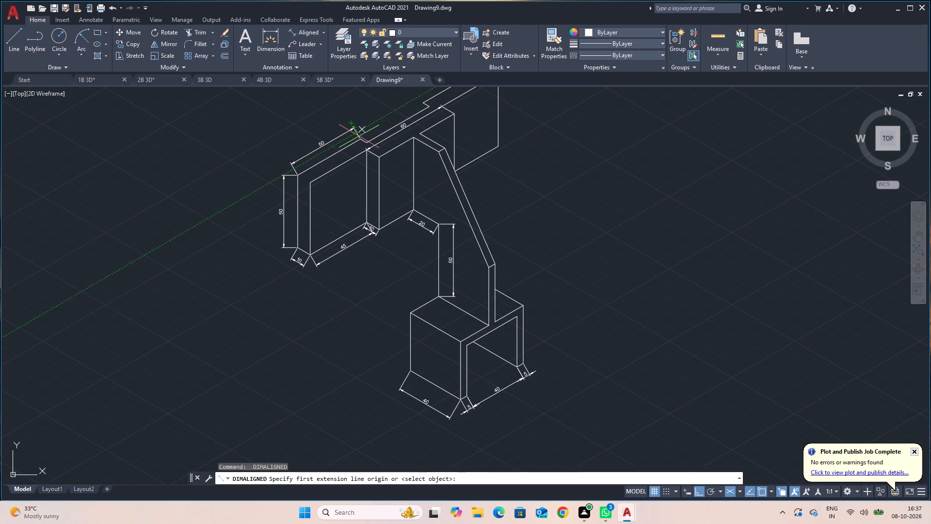
pyautogui.press('space')
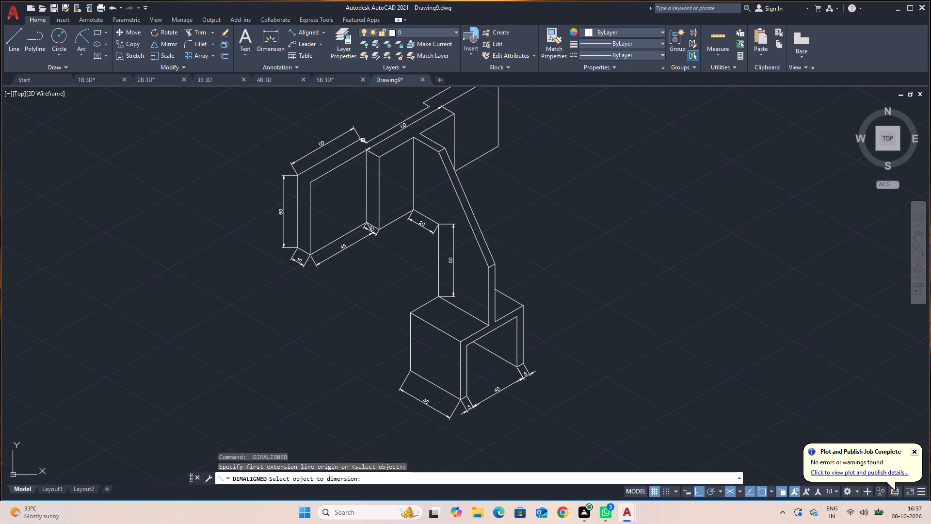
pyautogui.click(363, 140)
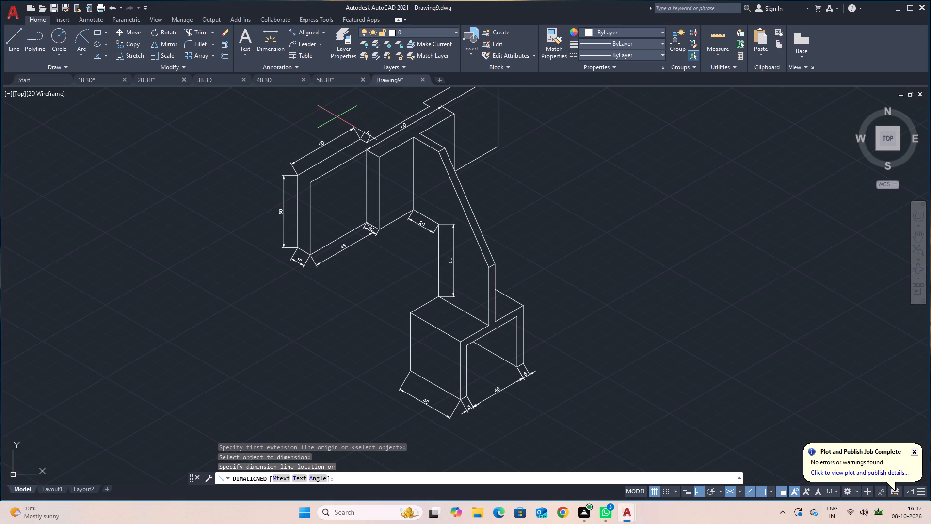
pyautogui.click(337, 117)
pyautogui.press('space')
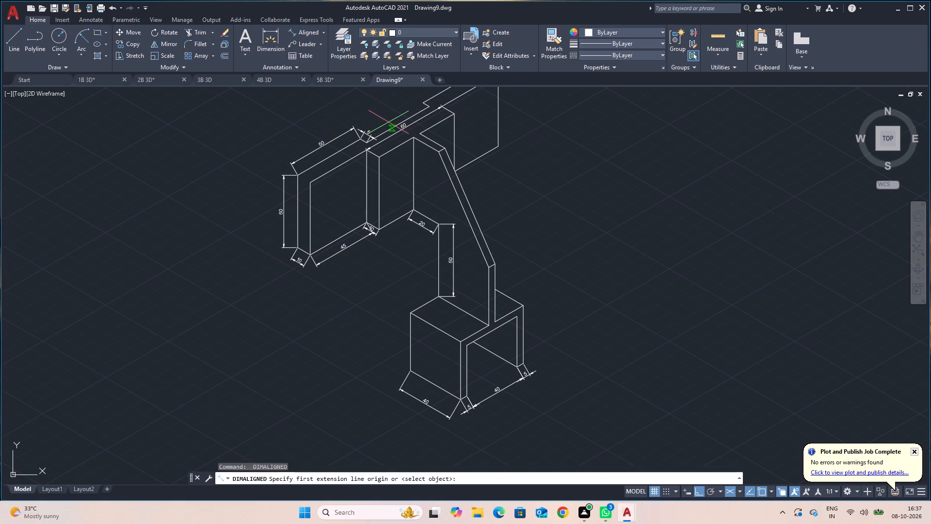
pyautogui.press('space')
pyautogui.click(394, 128)
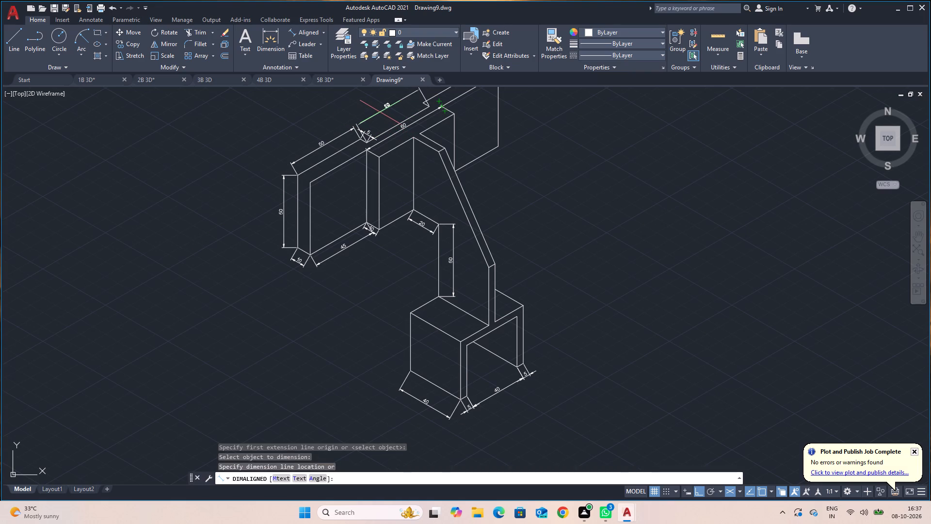
pyautogui.click(380, 112)
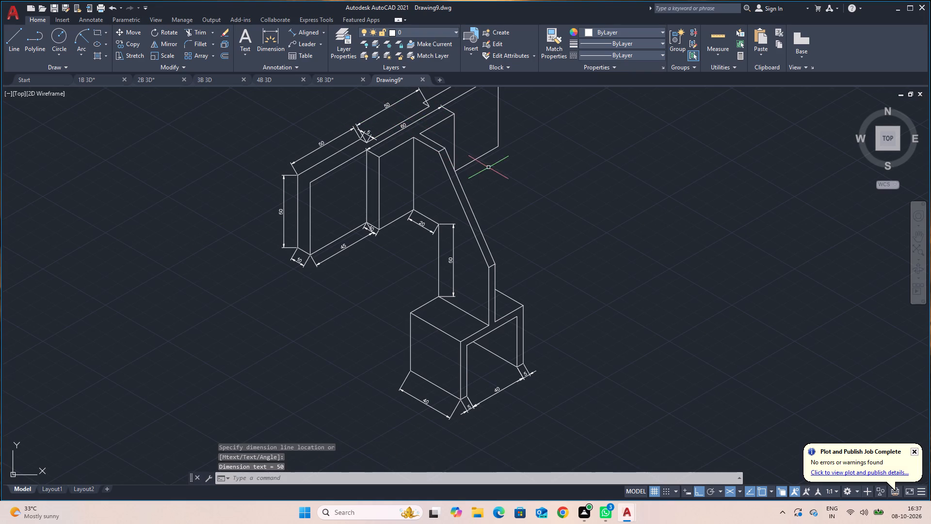
# Add an aligned dimension to the far arm's long top back edge, placed just outside the outline.
pyautogui.moveTo(502, 188); pyautogui.dragTo(489, 229, button='middle')
pyautogui.press('space')
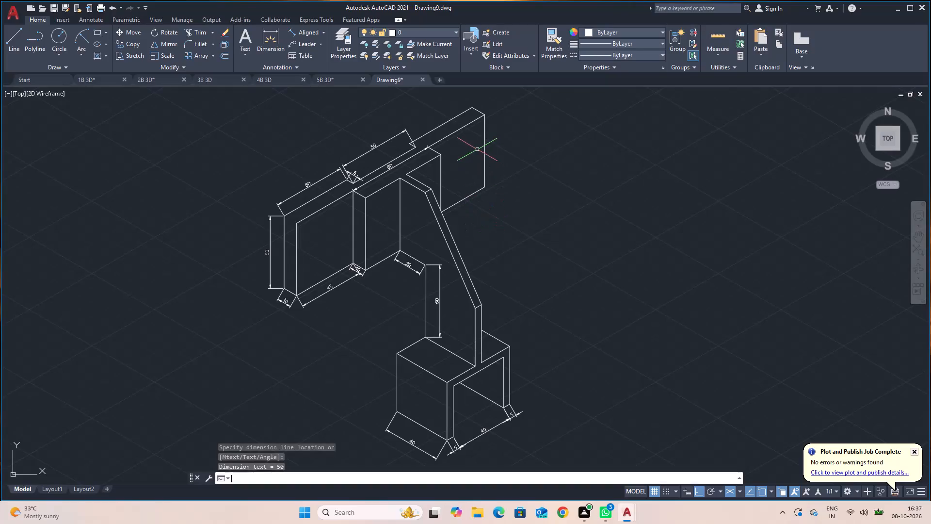
pyautogui.press('space')
pyautogui.click(436, 129)
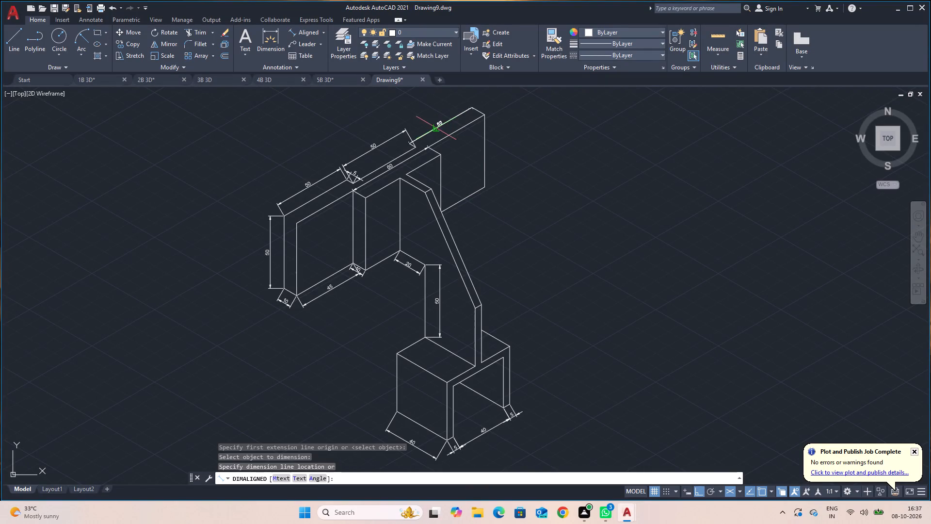
pyautogui.click(430, 118)
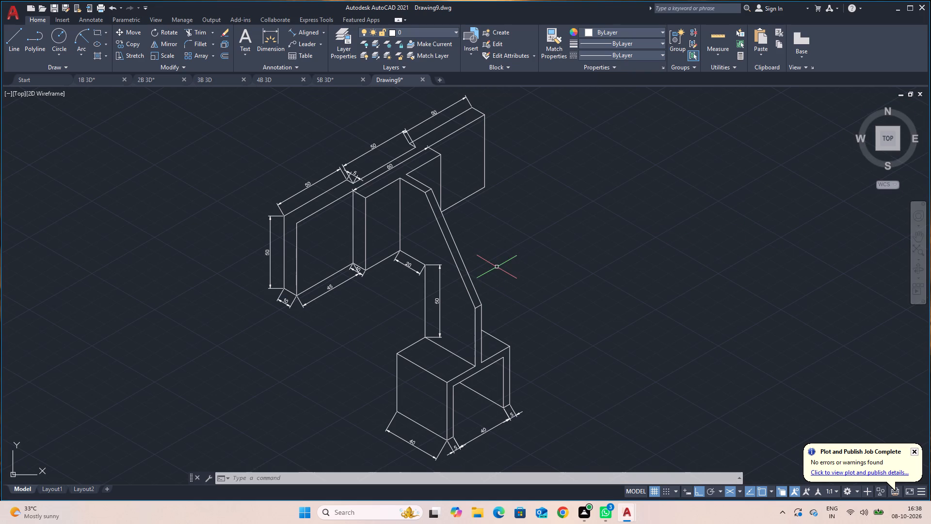
# Add an aligned dimension for the sloped rib's thickness between the midpoints of its two sloping edges.
pyautogui.press('space')
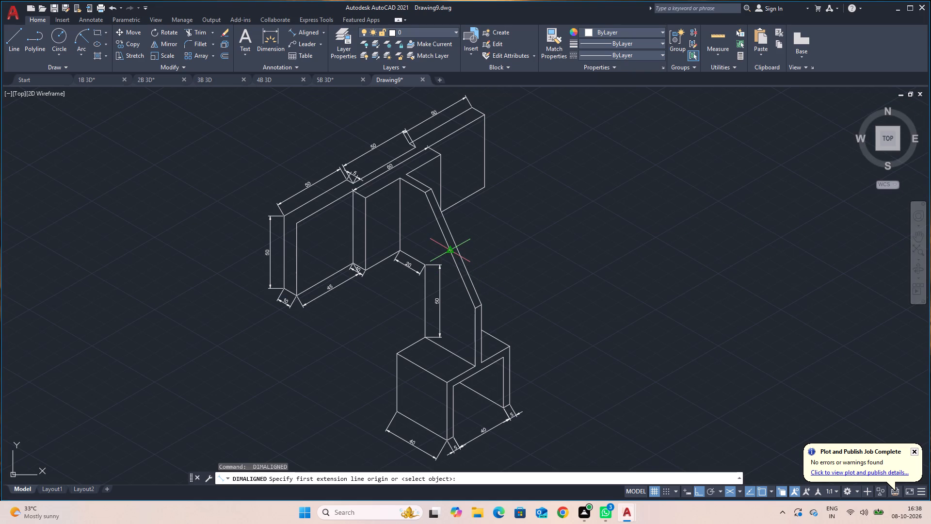
pyautogui.click(449, 248)
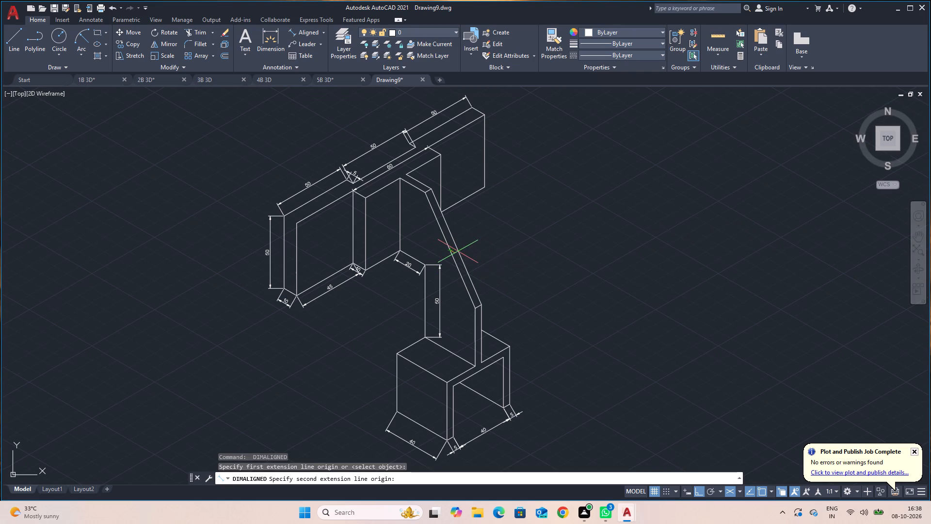
pyautogui.click(454, 245)
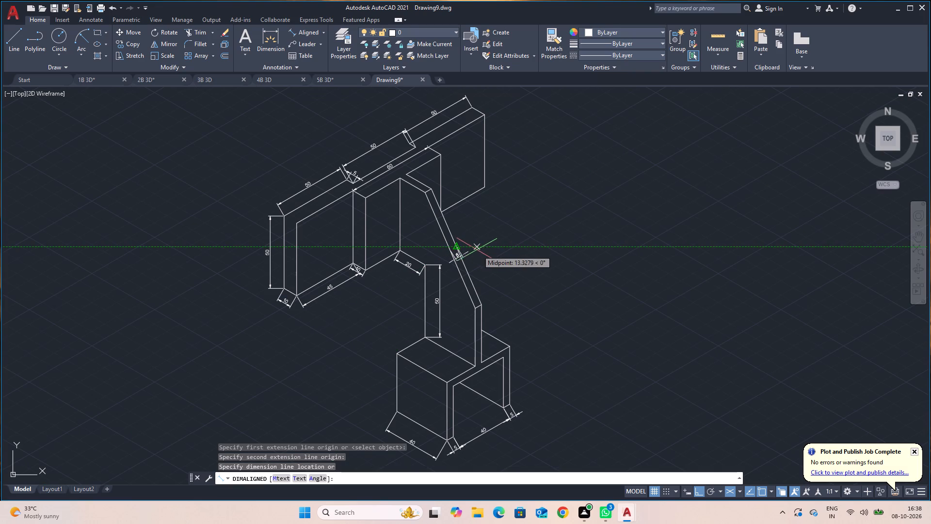
pyautogui.click(480, 258)
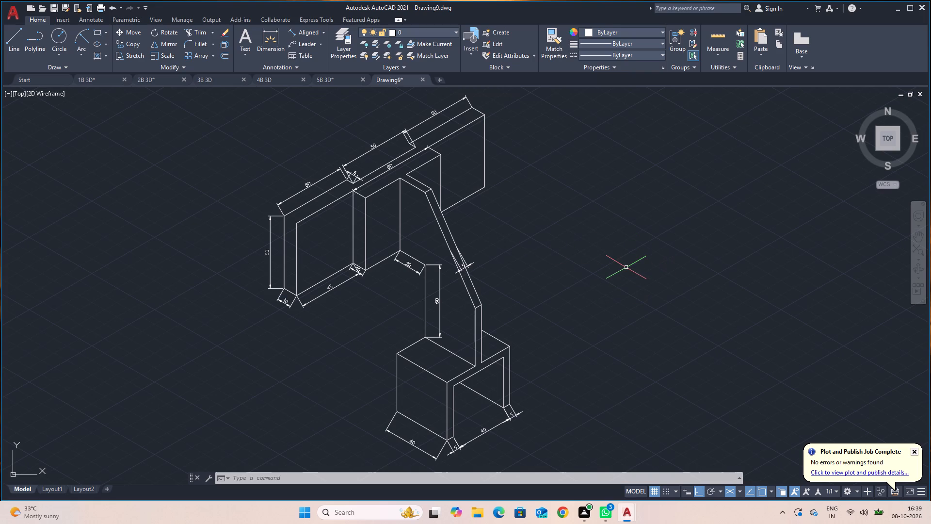
# Oblique the 40 dimension along the base block's lower side edge so its extension lines run vertically from the front bottom corner.
pyautogui.press('d')
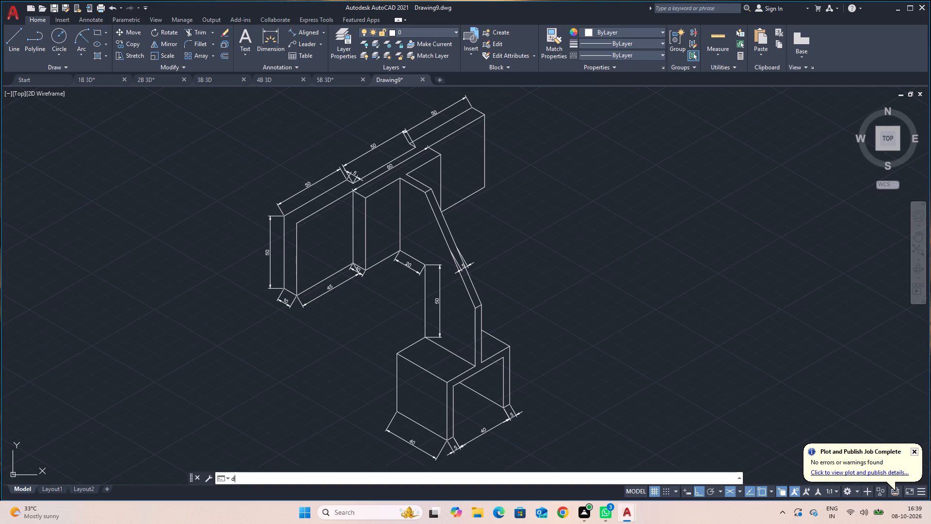
pyautogui.write('im')
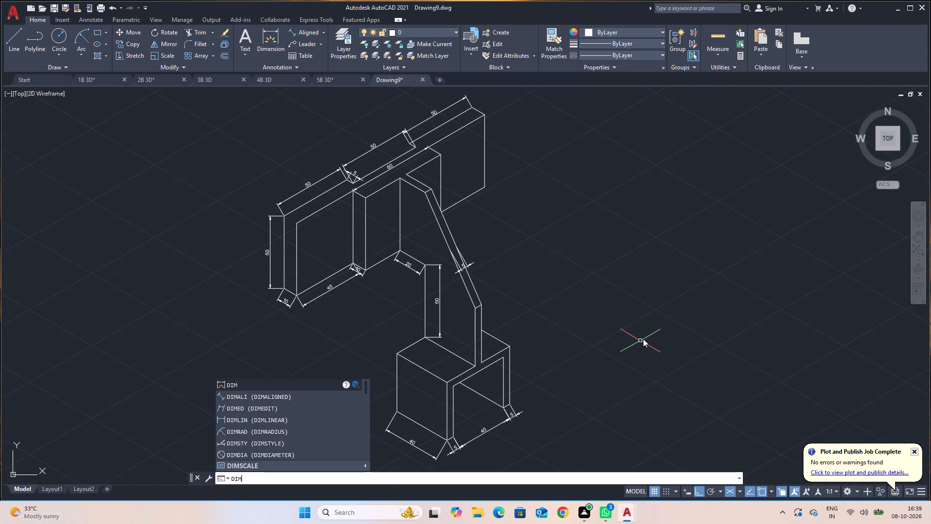
pyautogui.write('ed')
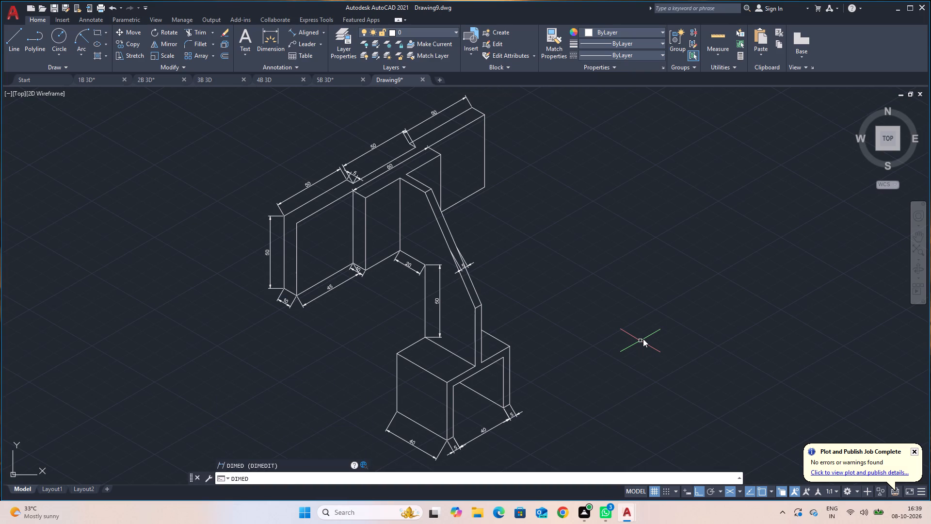
pyautogui.press('Return')
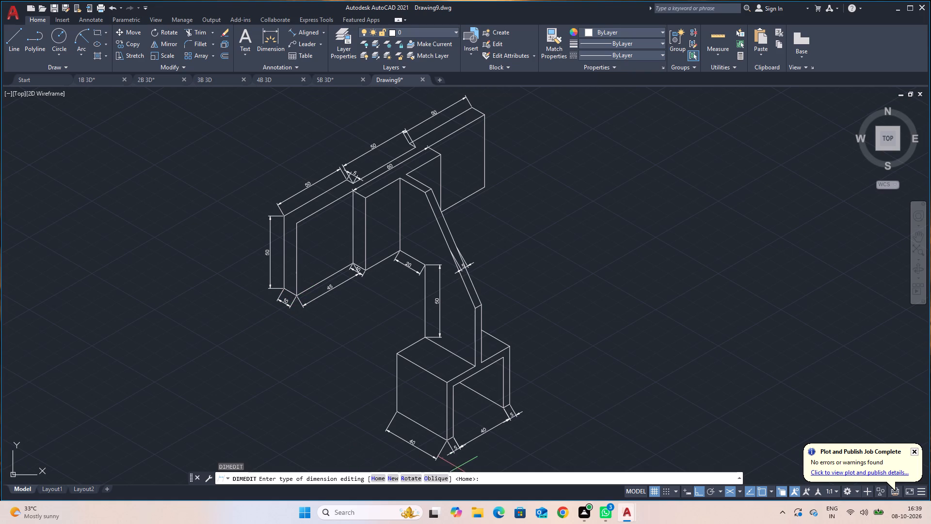
pyautogui.click(436, 479)
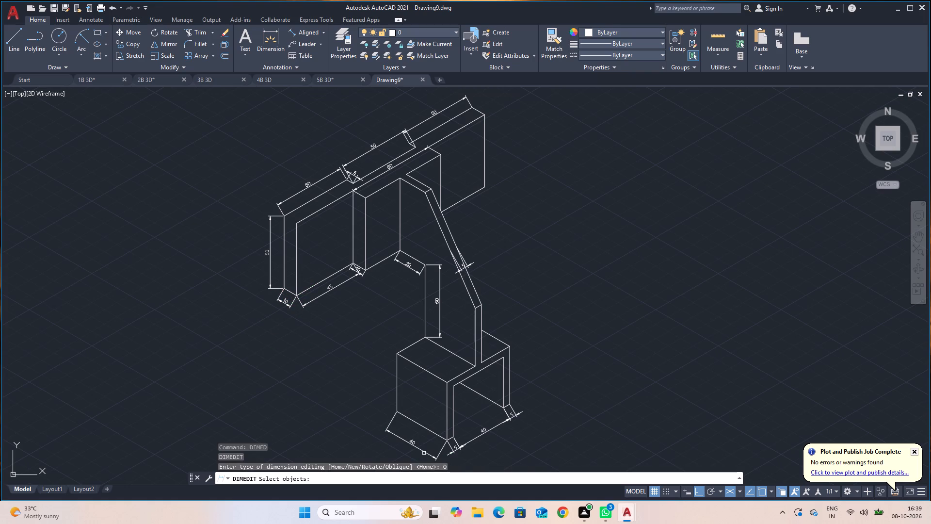
pyautogui.click(424, 452)
pyautogui.press('space')
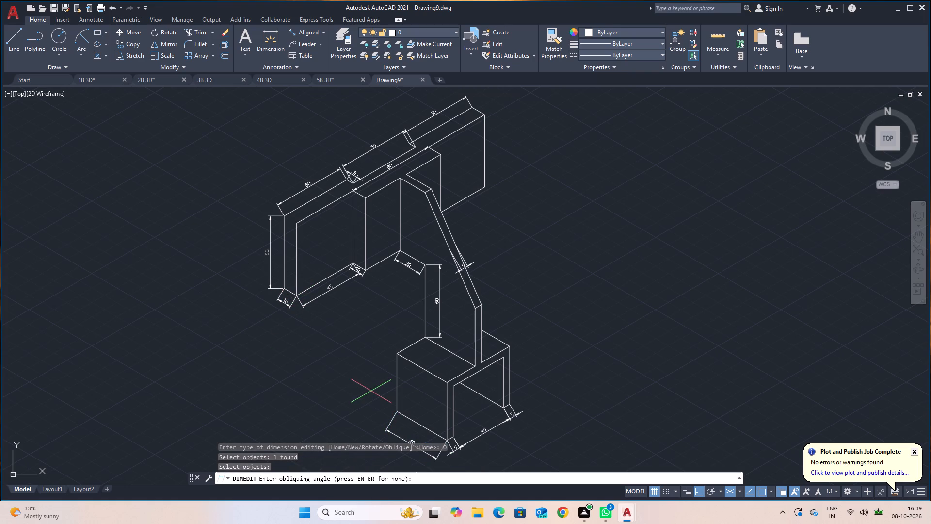
pyautogui.click(446, 442)
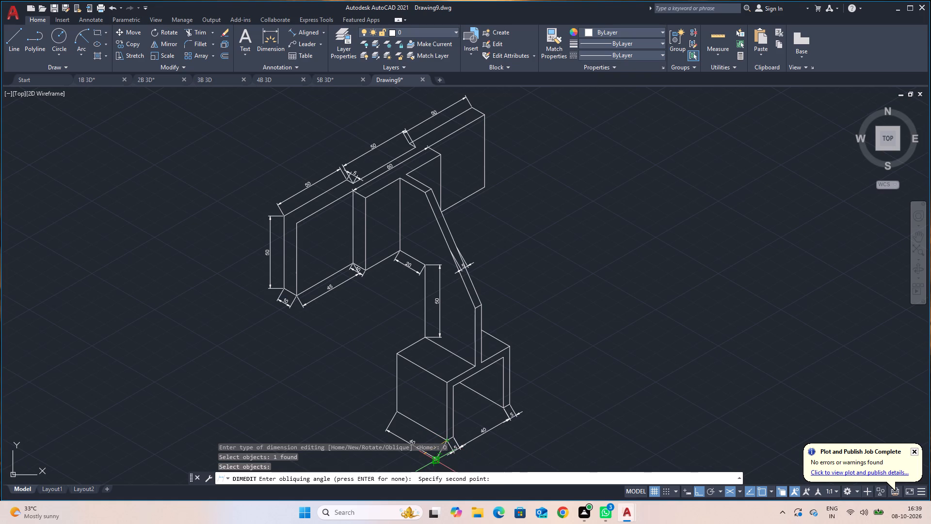
pyautogui.press('F5')
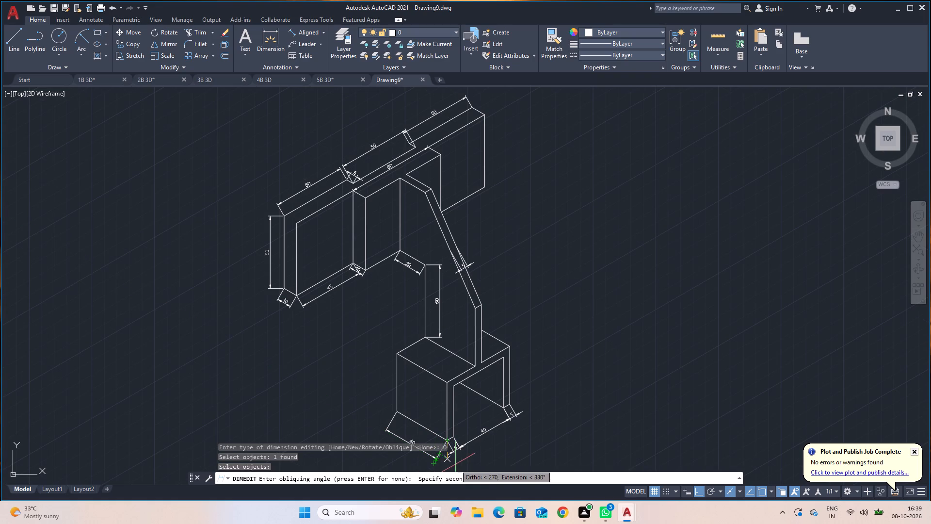
pyautogui.click(455, 462)
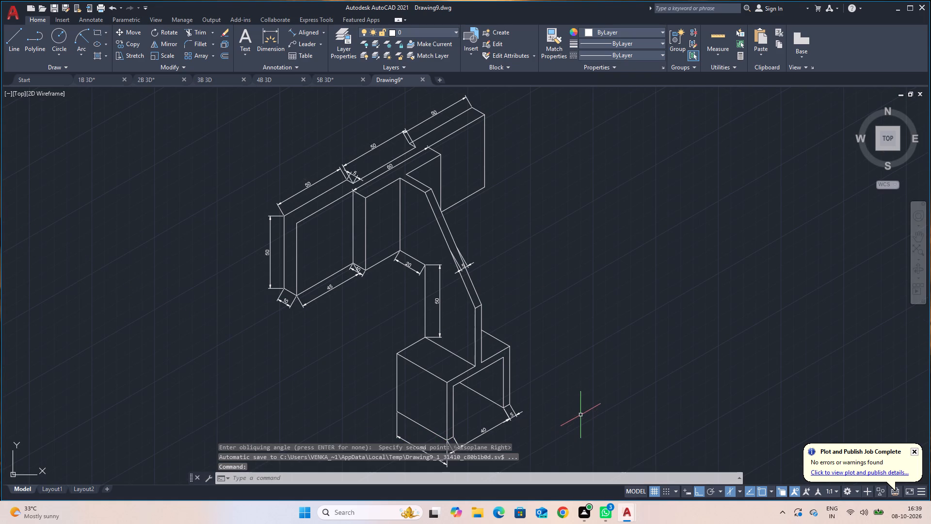
# Oblique the 5 dimension at the base block's near front leg so its extension lines run vertically.
pyautogui.moveTo(580, 415); pyautogui.dragTo(578, 327, button='middle')
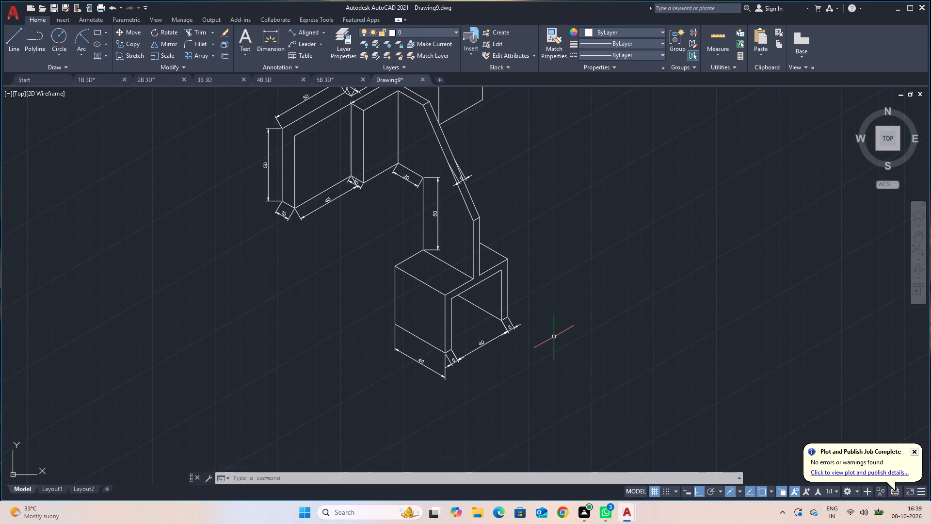
pyautogui.press('d')
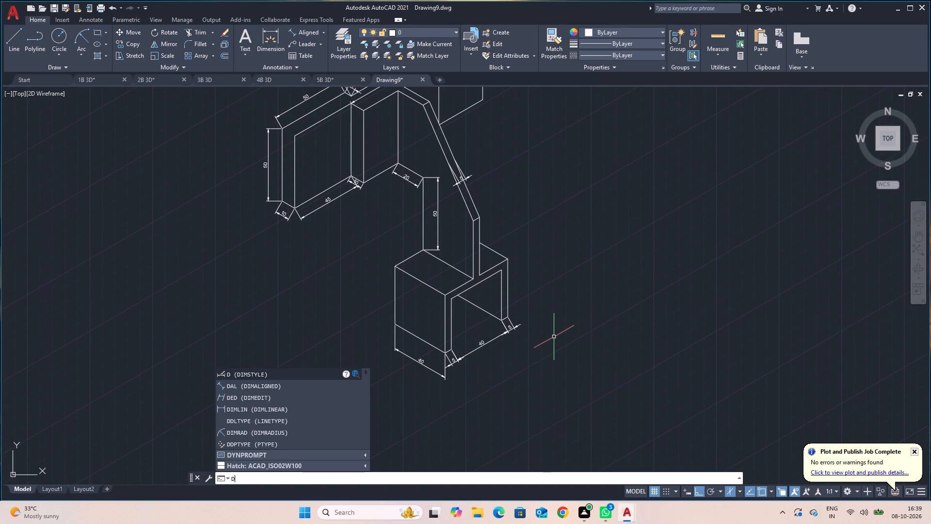
pyautogui.press('Escape')
pyautogui.press('space')
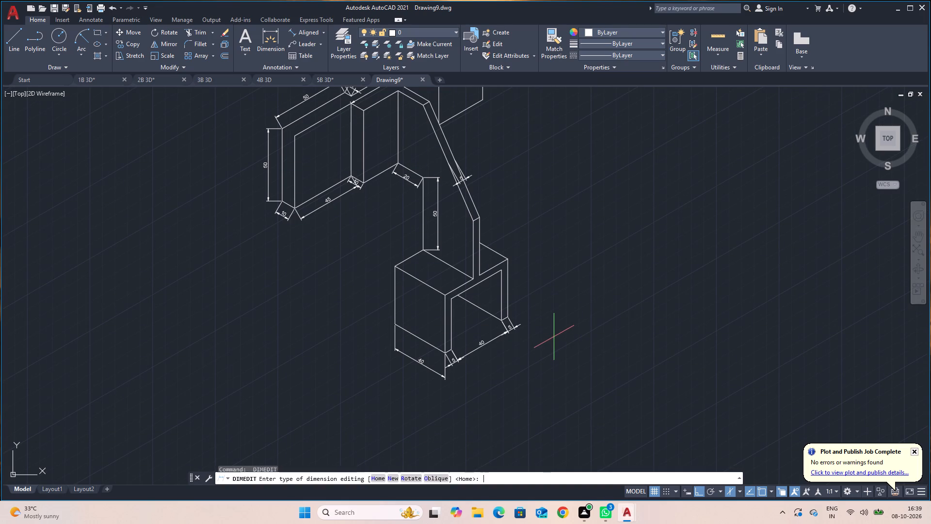
pyautogui.click(436, 477)
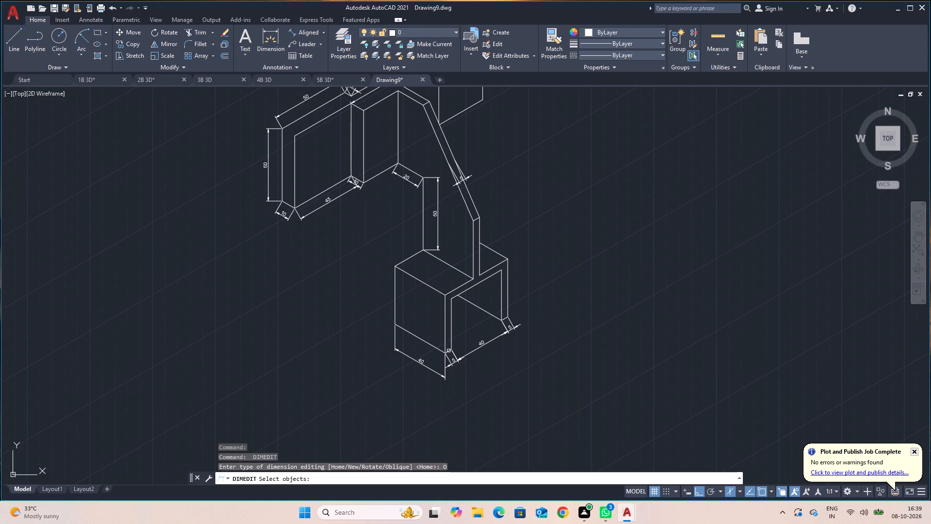
pyautogui.click(455, 360)
pyautogui.press('Return')
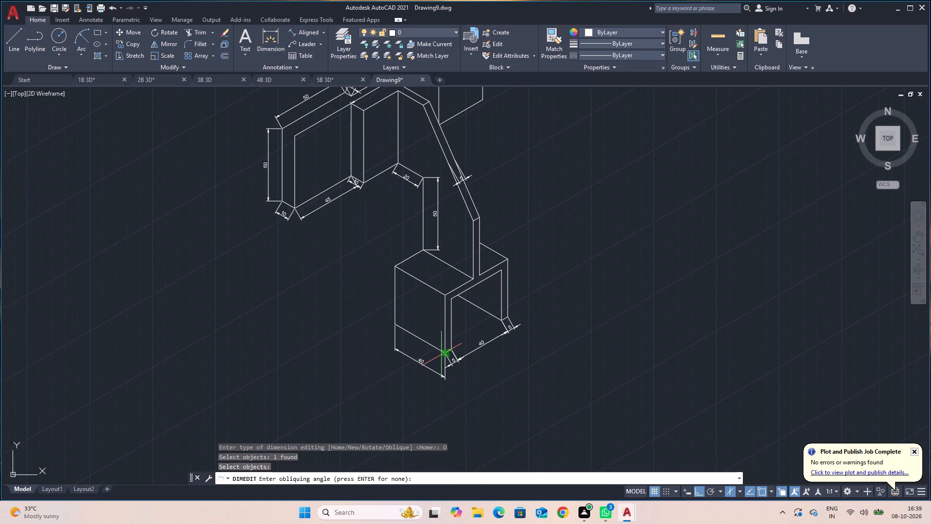
pyautogui.scroll(2, 440, 355)
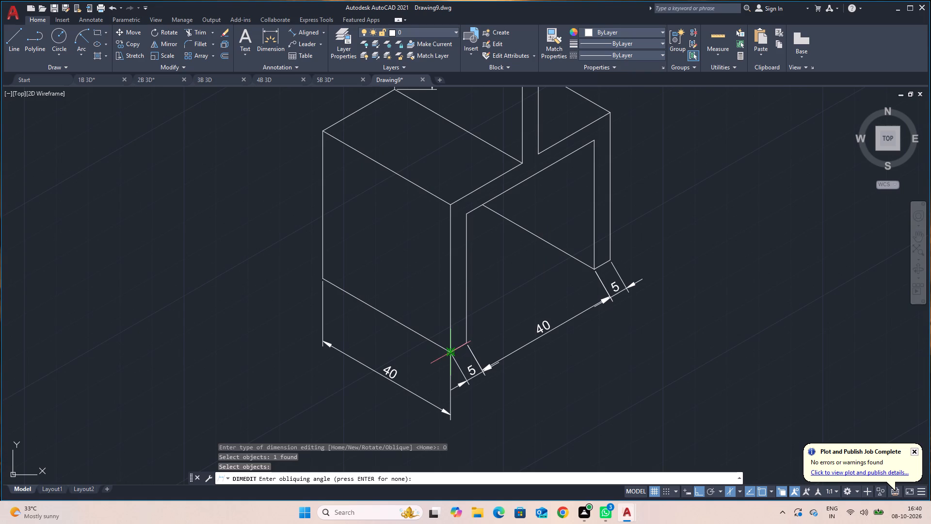
pyautogui.click(451, 353)
pyautogui.click(457, 418)
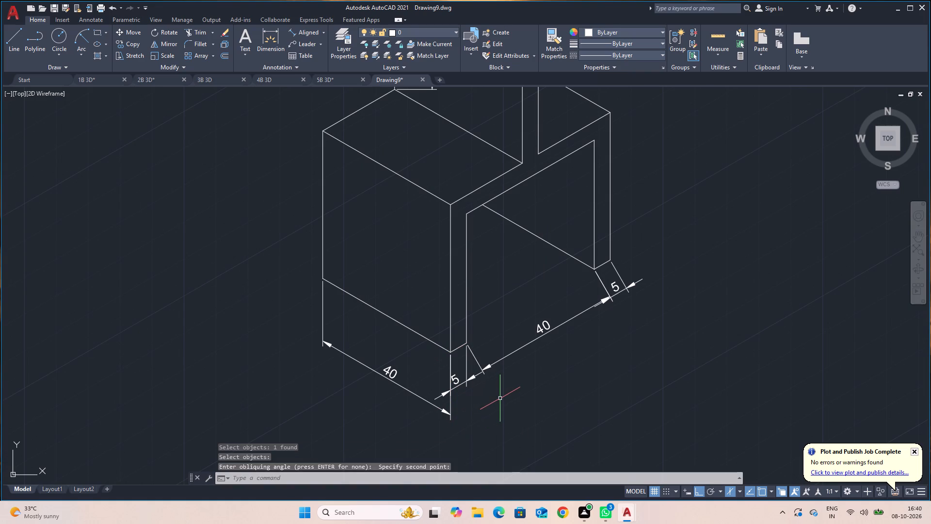
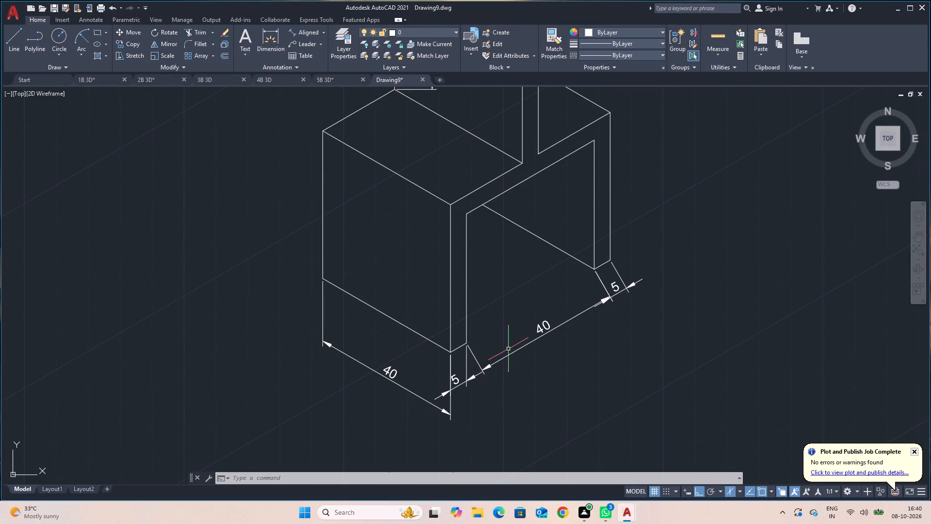
# Oblique the 40 dimension across the opening between the base block's legs so its extension lines run vertically from the near leg's inner corner.
pyautogui.click(549, 325)
pyautogui.press('space')
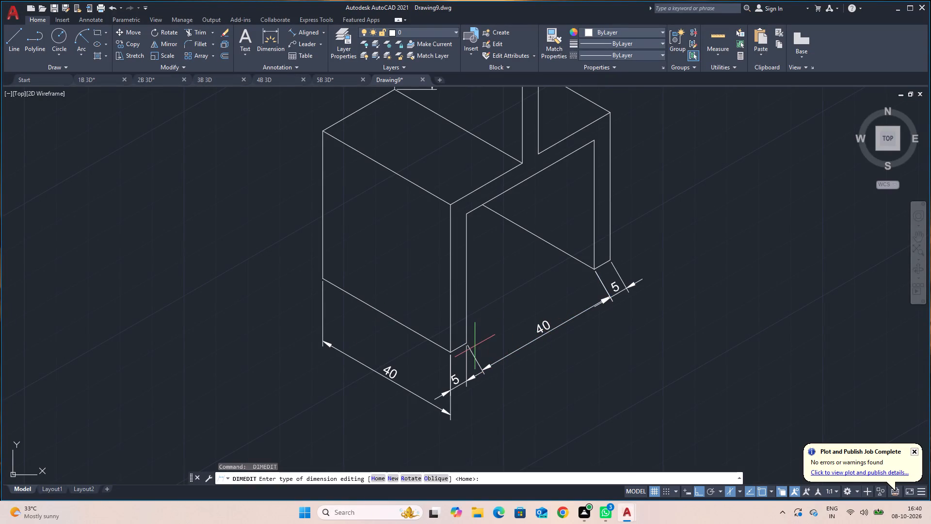
pyautogui.click(435, 476)
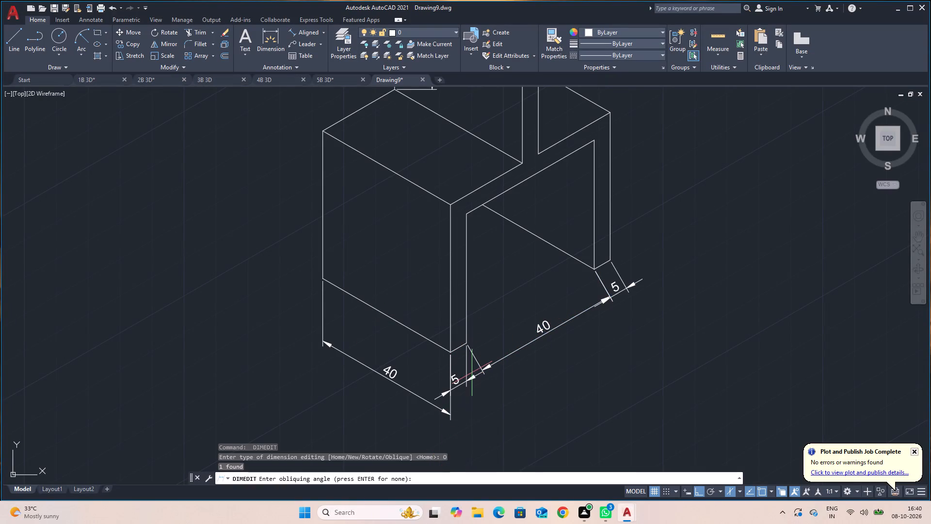
pyautogui.click(466, 343)
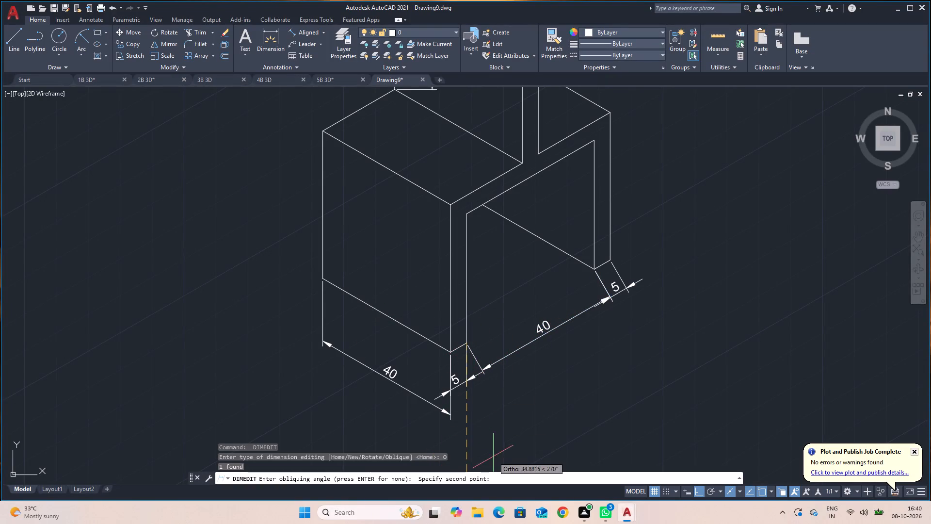
pyautogui.click(488, 425)
# Oblique the 5 dimension at the base block's far leg so its extension lines run vertically from the leg's inner bottom corner.
pyautogui.press('space')
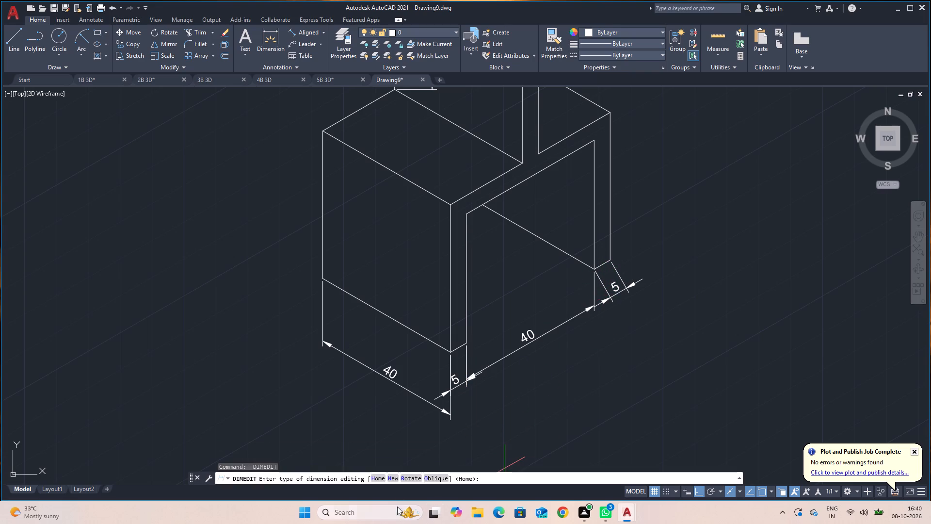
pyautogui.click(437, 481)
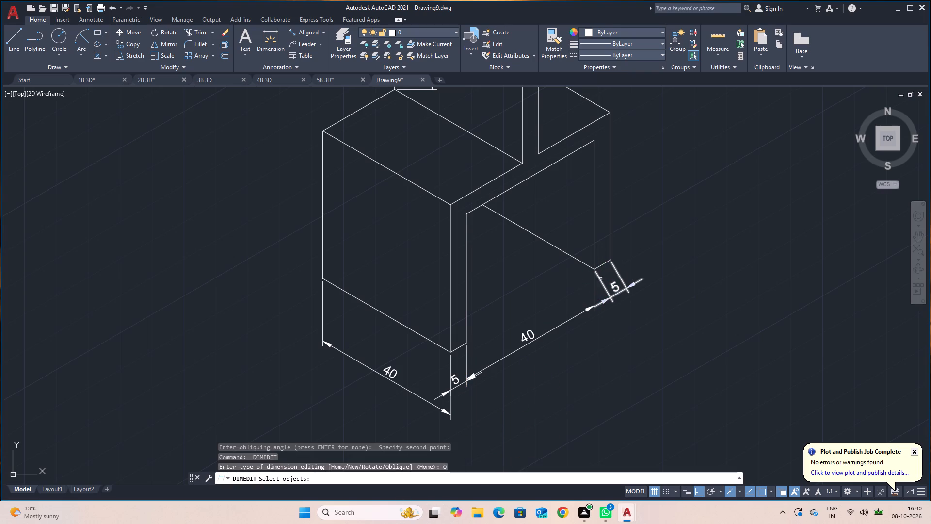
pyautogui.click(610, 288)
pyautogui.click(614, 309)
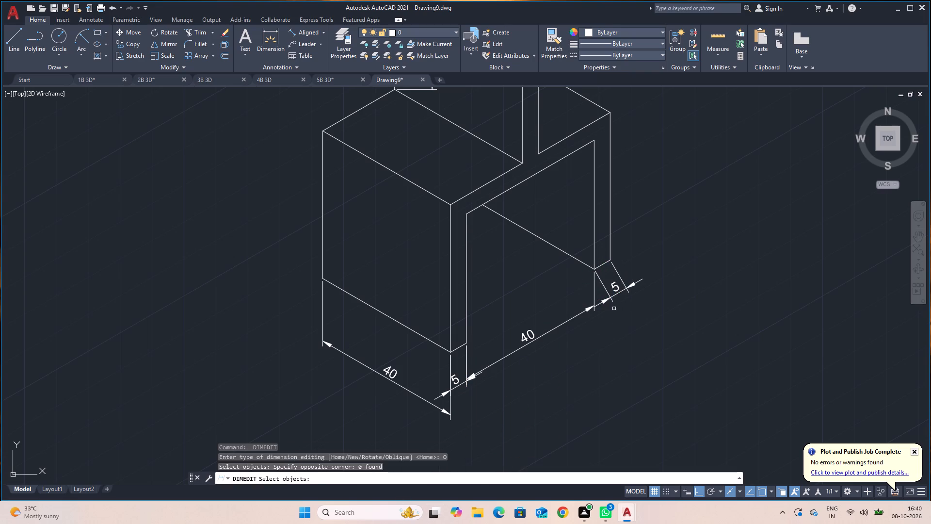
pyautogui.click(614, 293)
pyautogui.press('space')
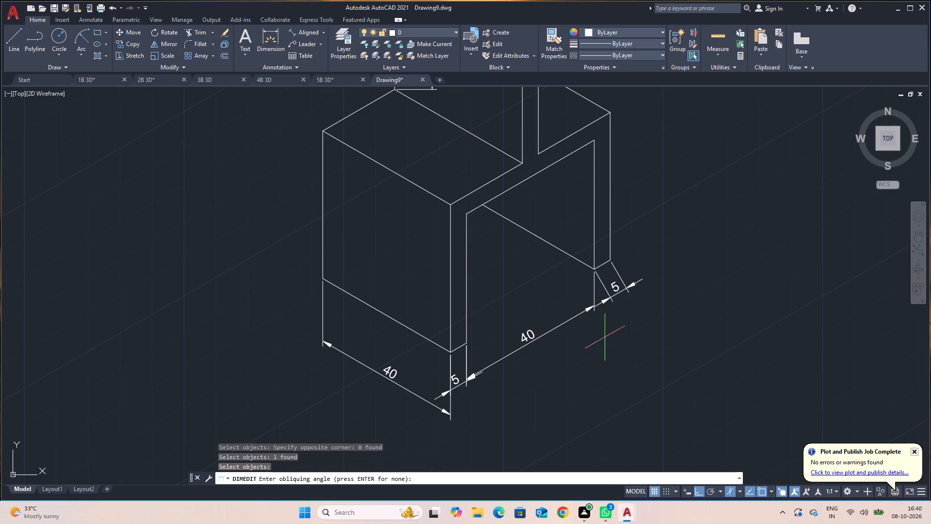
pyautogui.click(592, 266)
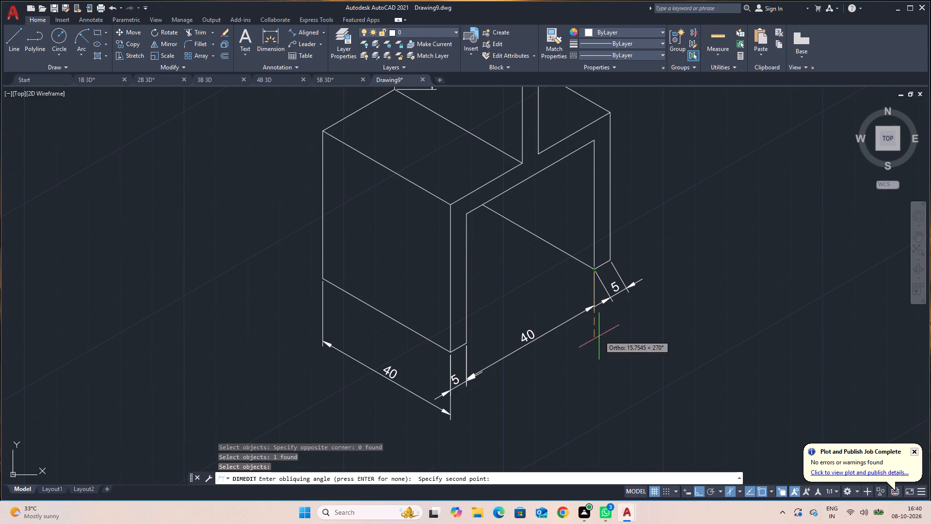
pyautogui.click(606, 349)
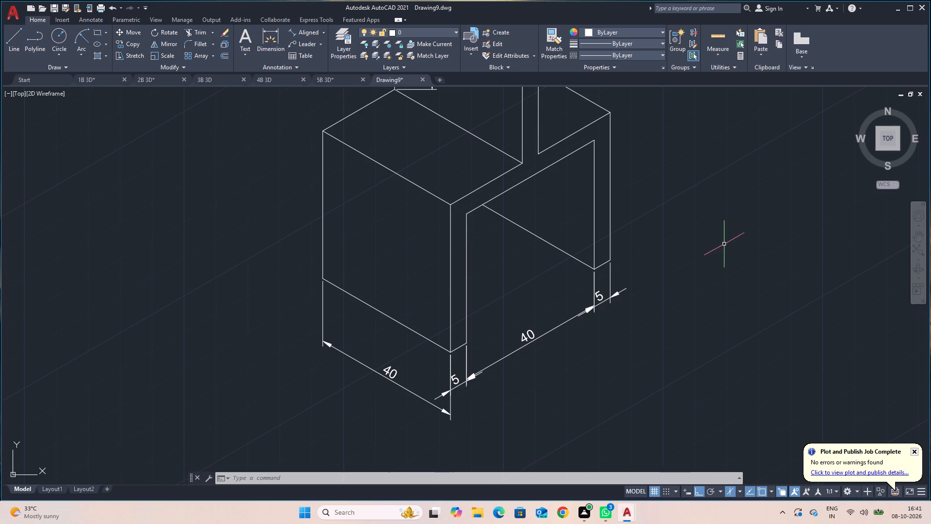
# Add an aligned dimension to the base block's outer vertical edge, placed just outside the block.
pyautogui.moveTo(716, 276); pyautogui.dragTo(682, 373, button='middle')
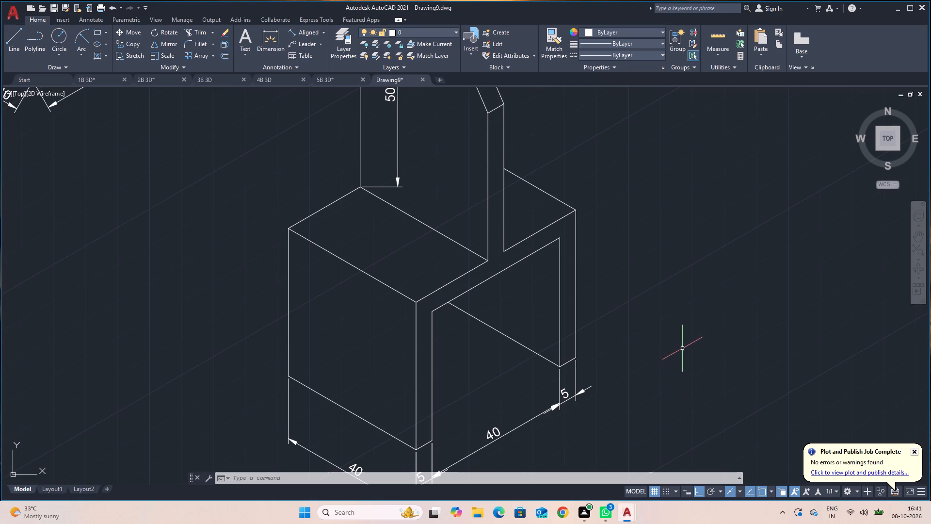
pyautogui.scroll(-1, 680, 327)
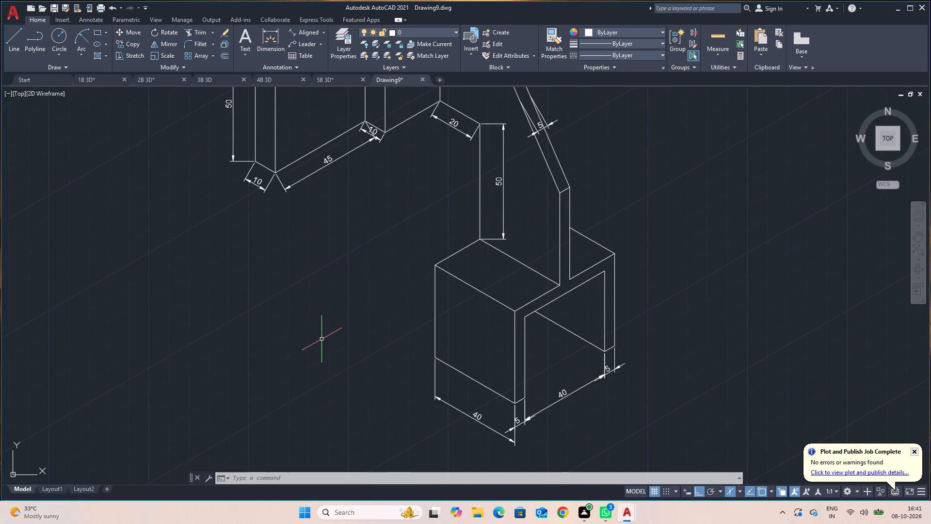
pyautogui.write('da')
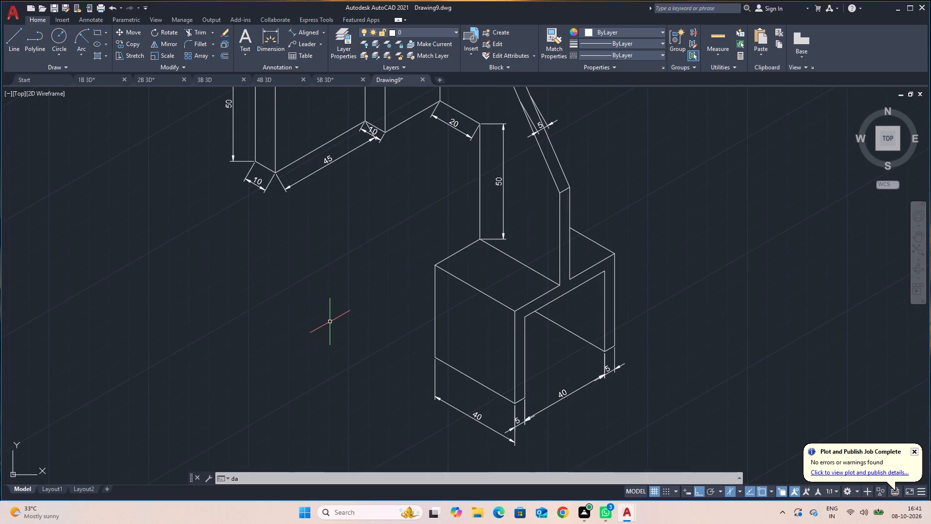
pyautogui.press('l')
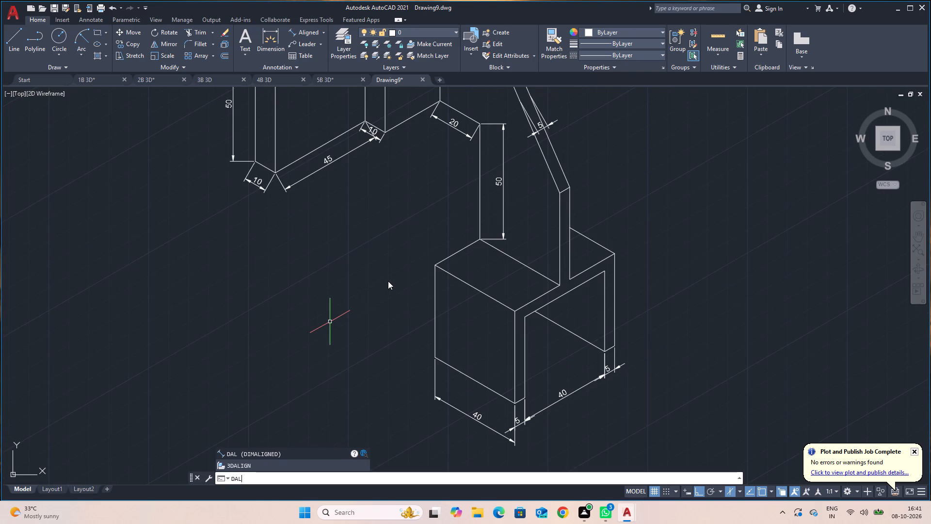
pyautogui.press('space')
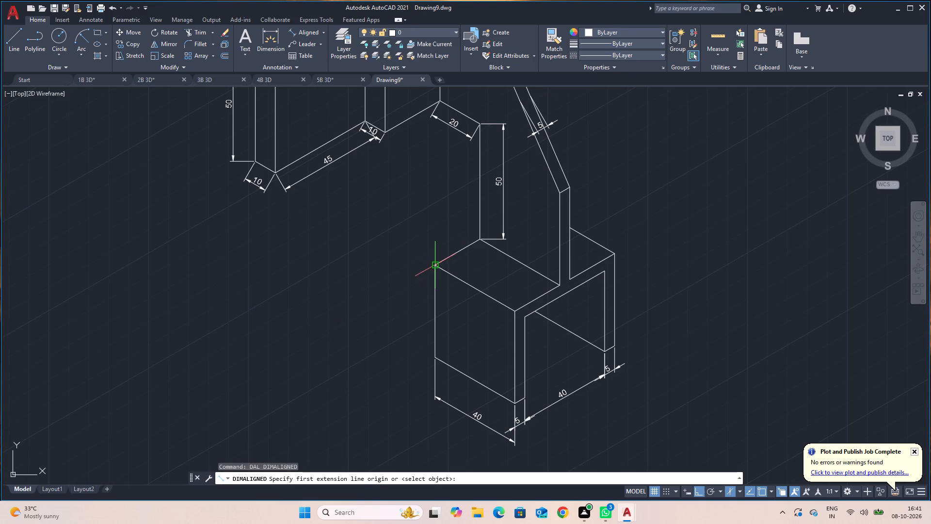
pyautogui.click(434, 266)
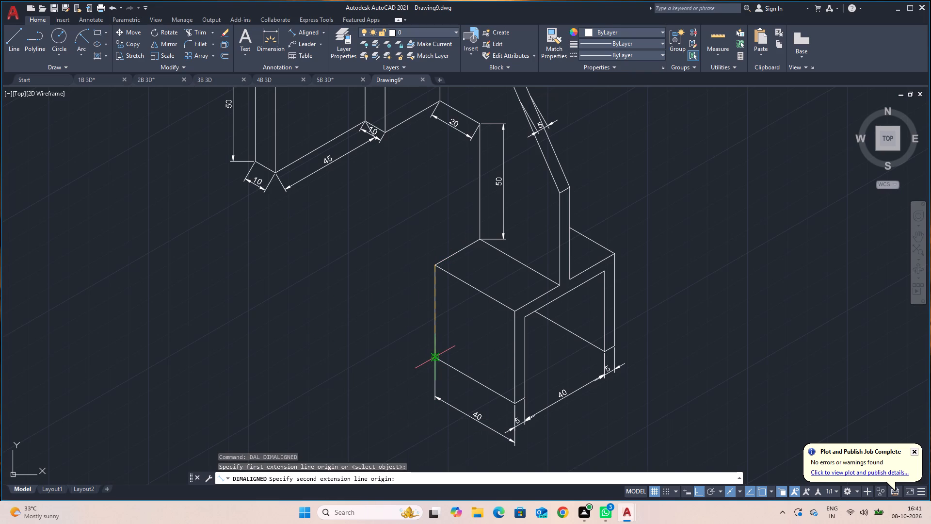
pyautogui.click(437, 360)
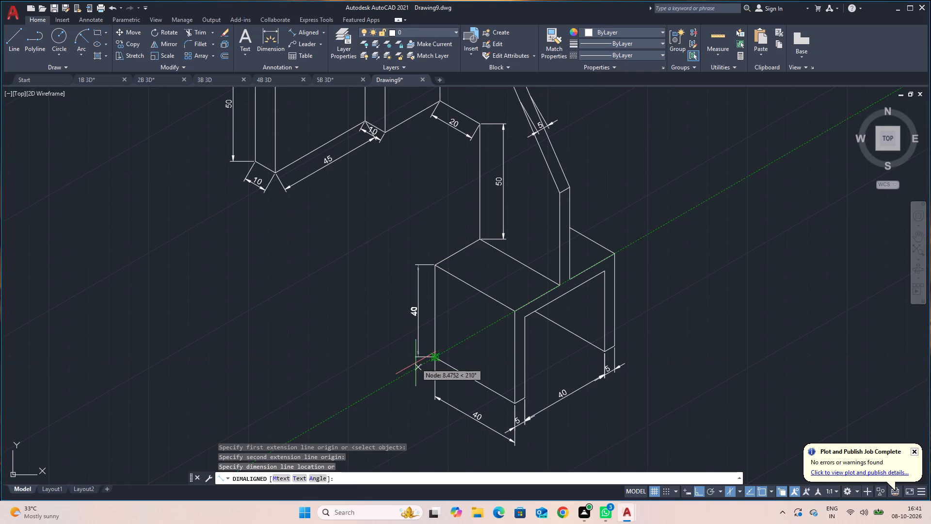
pyautogui.click(416, 363)
pyautogui.press('Escape')
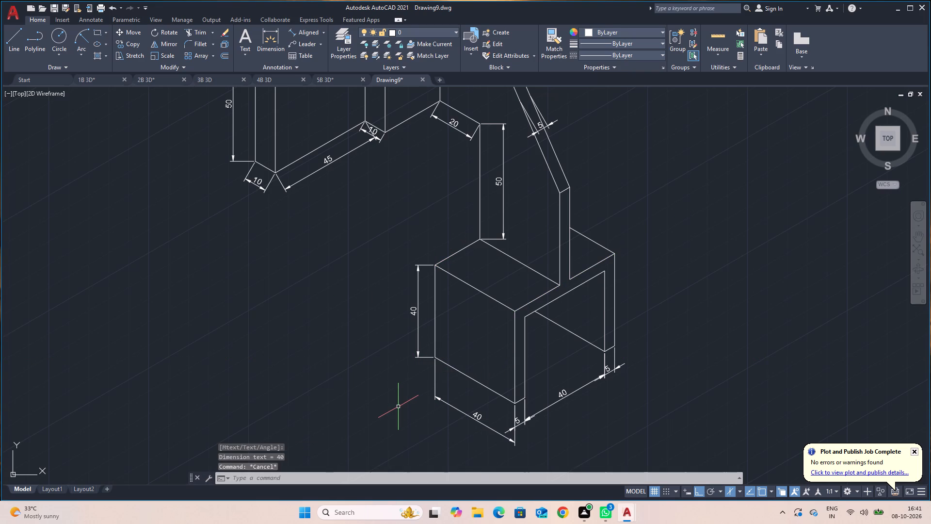
# Oblique the base block's 40 height dimension parallel to the block's lower side edge, using the left isoplane direction.
pyautogui.write('dimed')
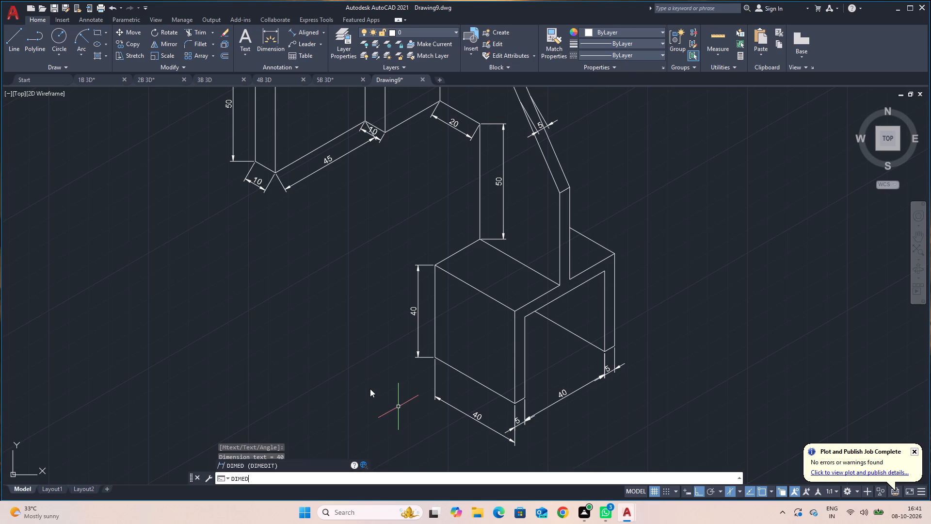
pyautogui.press('Return')
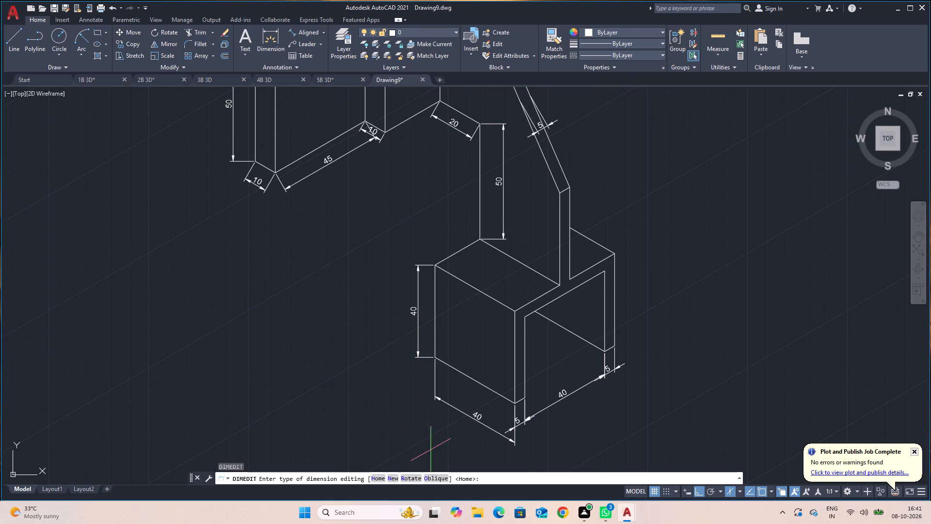
pyautogui.click(430, 477)
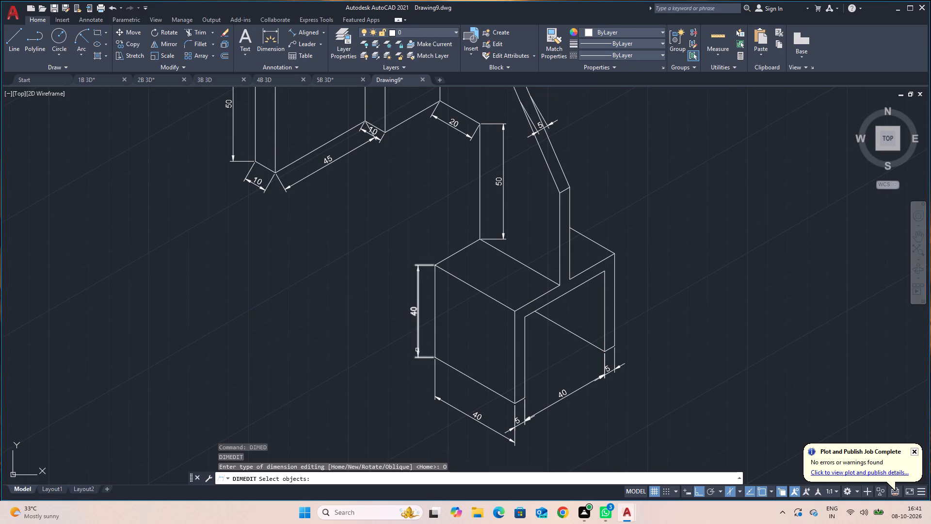
pyautogui.click(418, 351)
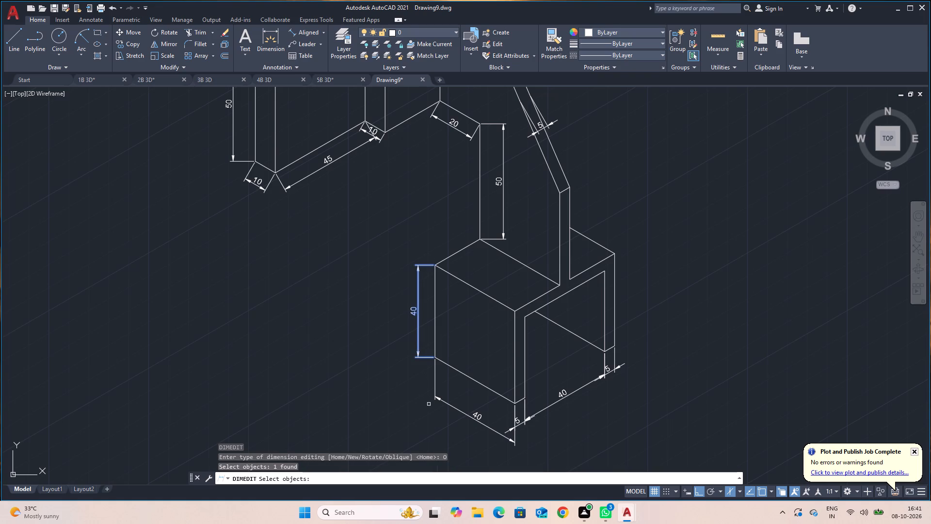
pyautogui.press('Return')
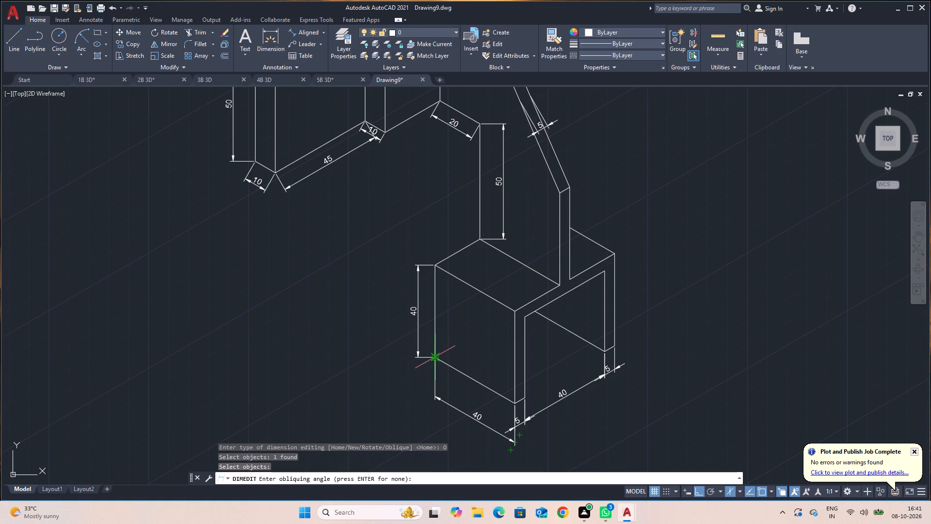
pyautogui.click(434, 359)
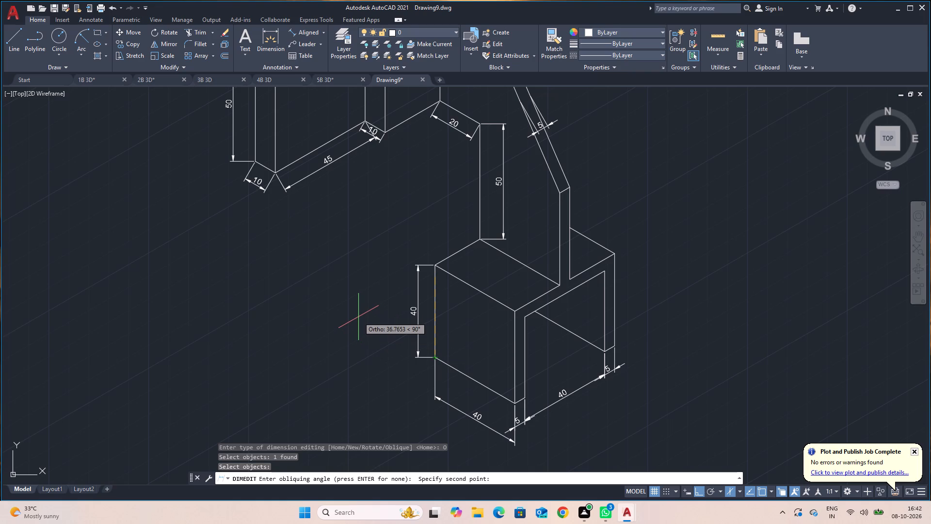
pyautogui.press('F5')
pyautogui.click(355, 314)
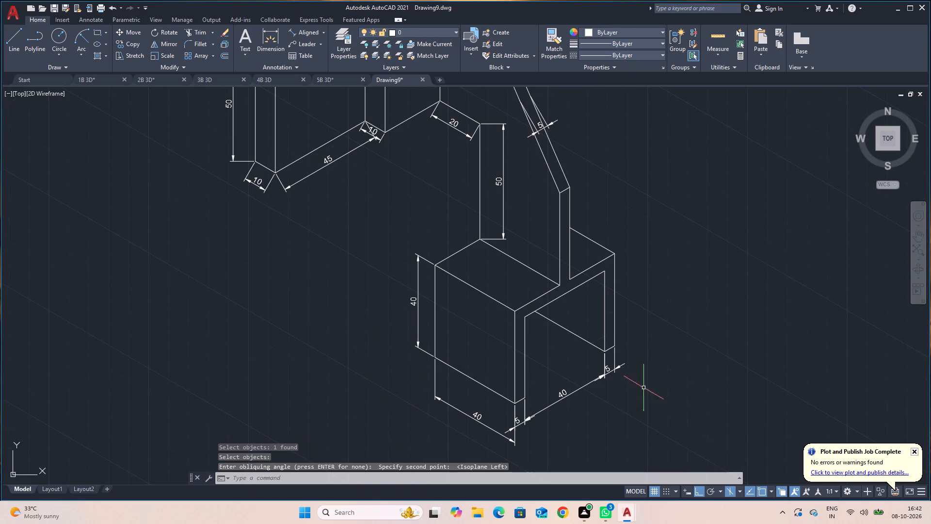
# Oblique the 50 vertical dimension above the base block so its extension lines follow the block's long top edge direction.
pyautogui.moveTo(653, 334); pyautogui.dragTo(644, 351, button='middle')
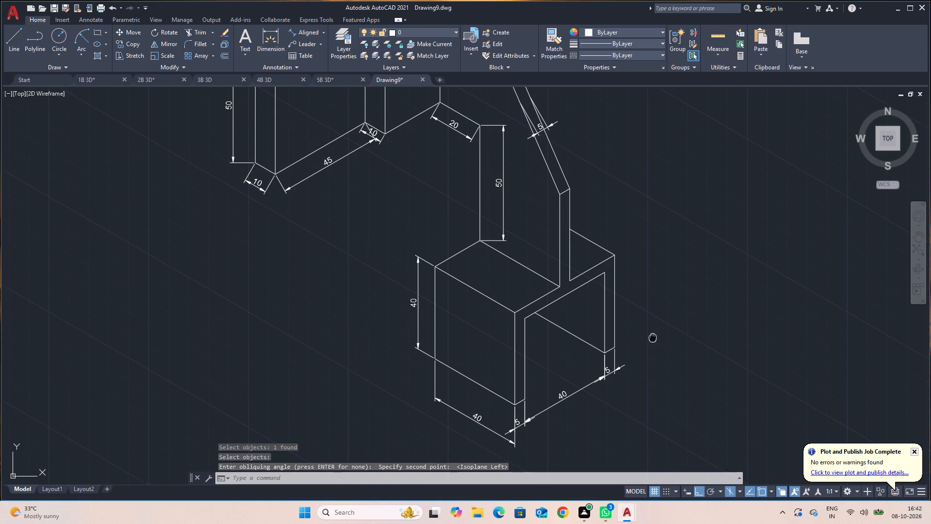
pyautogui.moveTo(644, 351); pyautogui.dragTo(630, 366, button='middle')
pyautogui.click(483, 263)
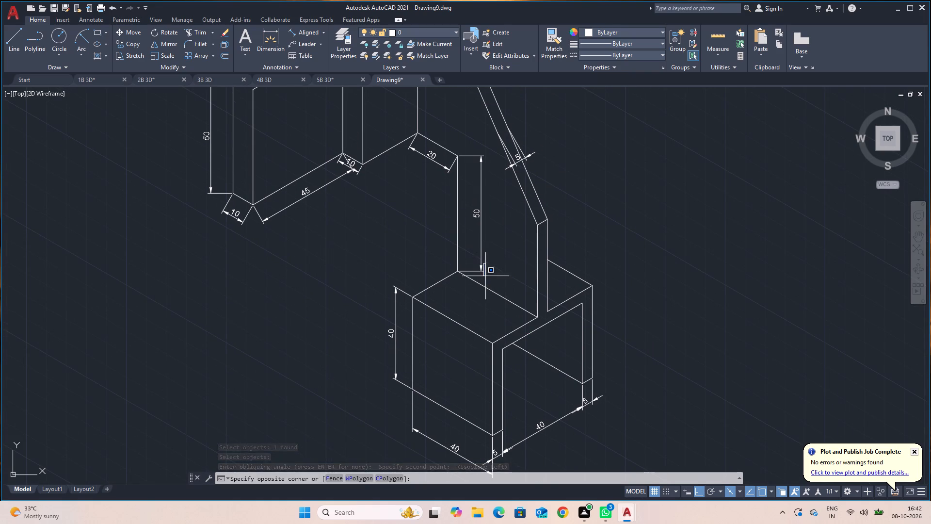
pyautogui.click(474, 269)
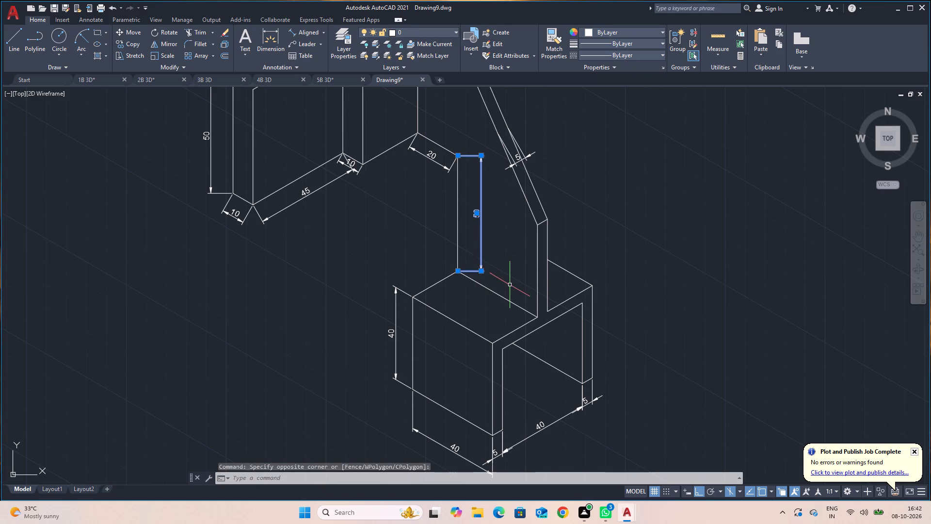
pyautogui.press('space')
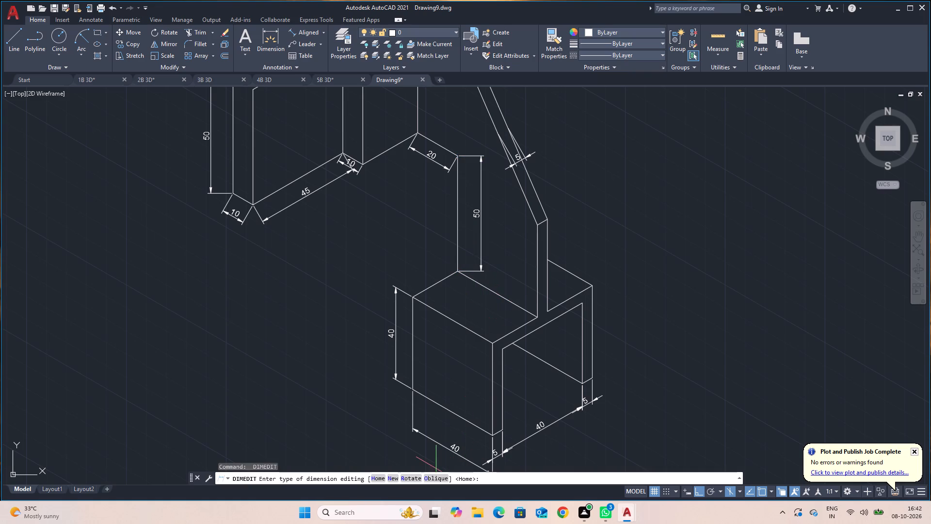
pyautogui.click(438, 479)
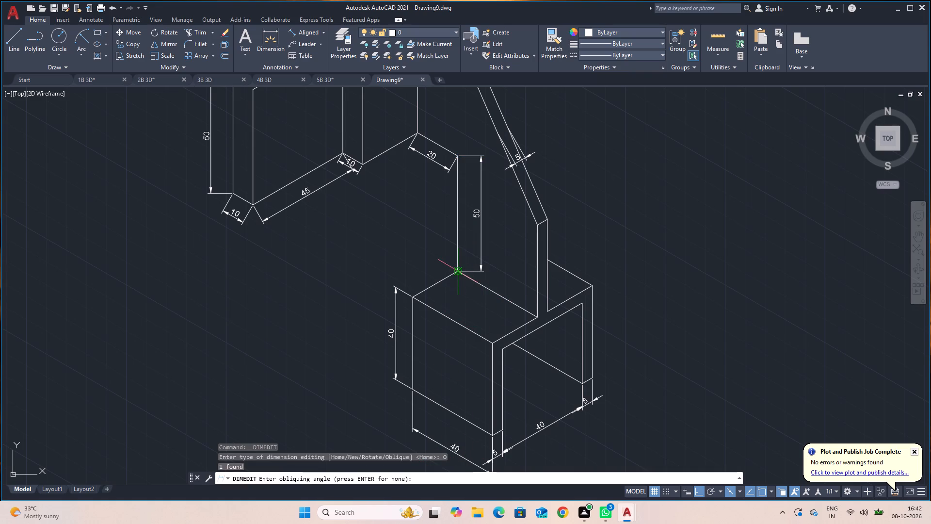
pyautogui.click(457, 274)
pyautogui.click(626, 343)
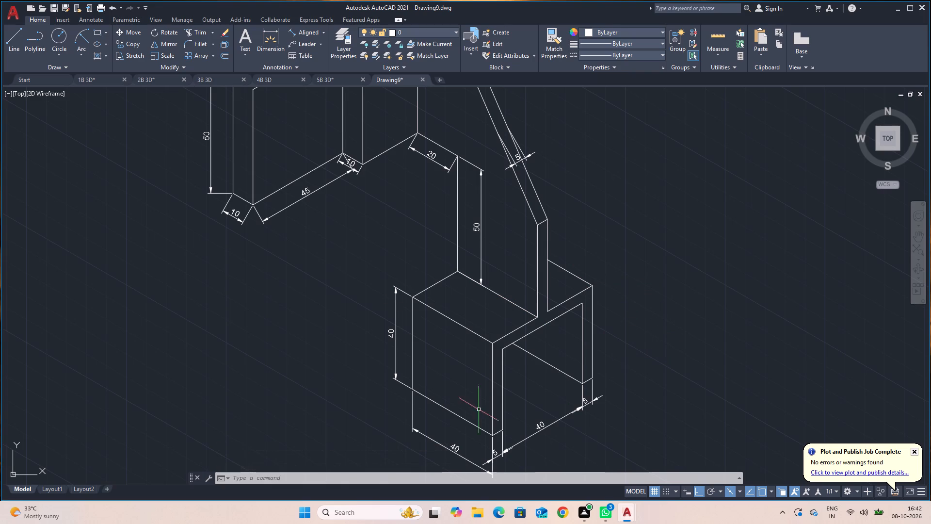
# Oblique the 20 dimension on the short edge above the base block so its extension lines run vertically.
pyautogui.click(432, 158)
pyautogui.press('space')
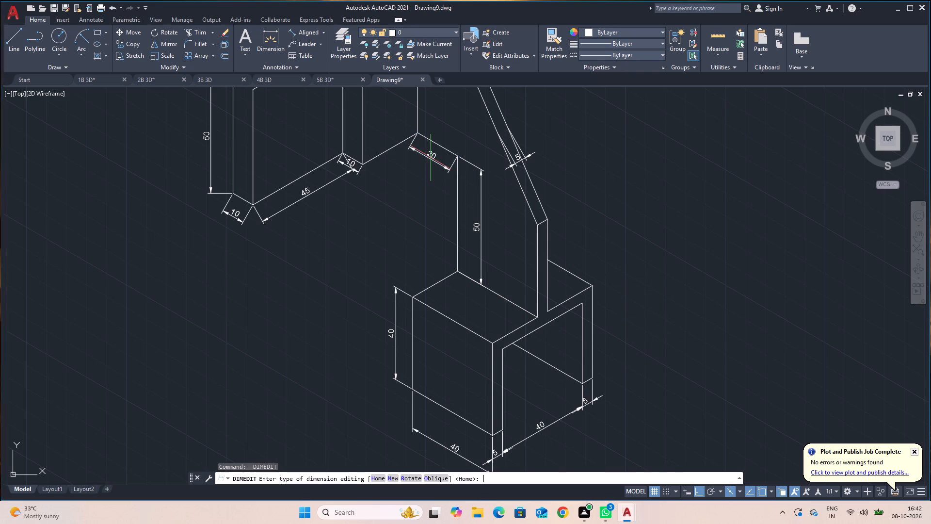
pyautogui.click(431, 478)
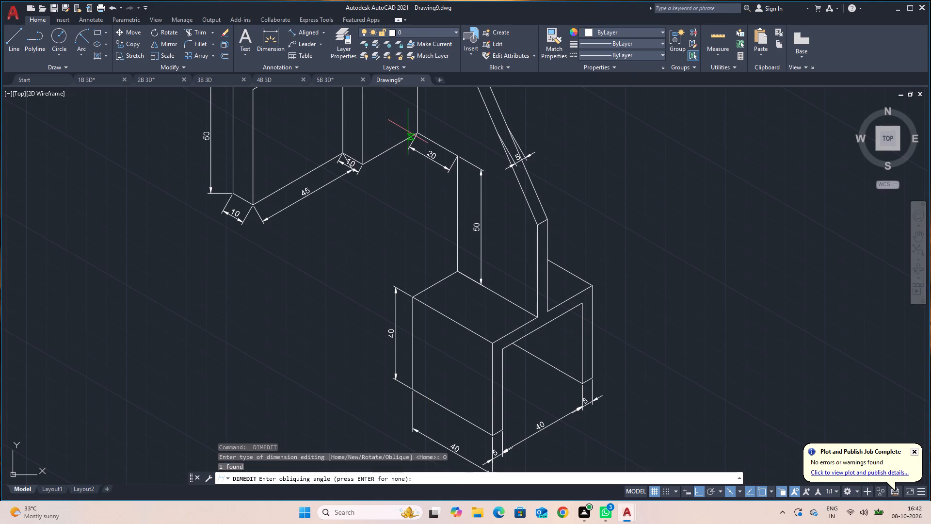
pyautogui.click(417, 129)
pyautogui.click(411, 236)
# Oblique the 10 dimension on the short step edge between the 45 and 20 dimensions so its extension lines run vertically.
pyautogui.press('space')
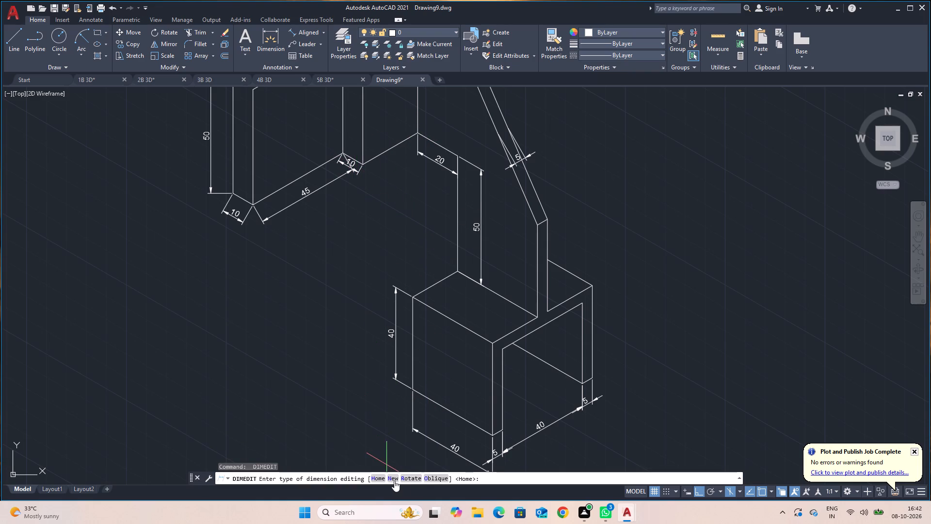
pyautogui.click(431, 475)
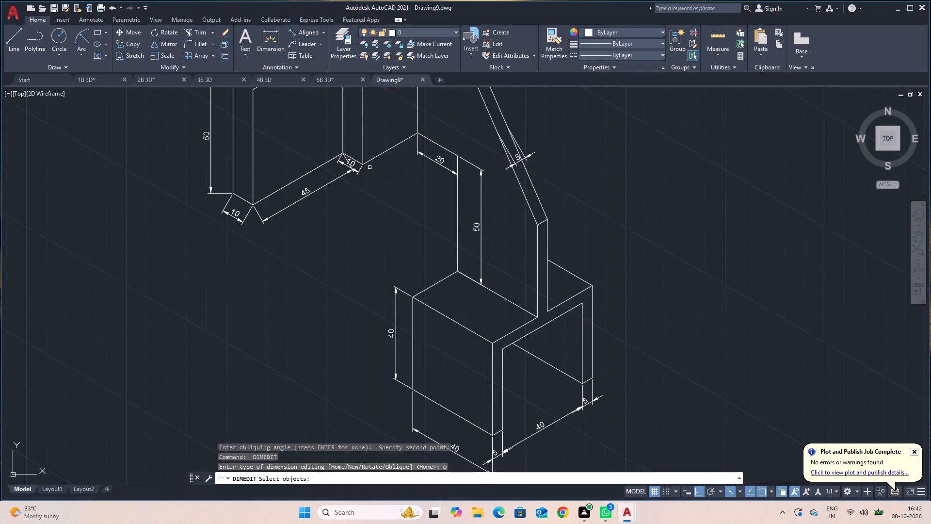
pyautogui.click(360, 171)
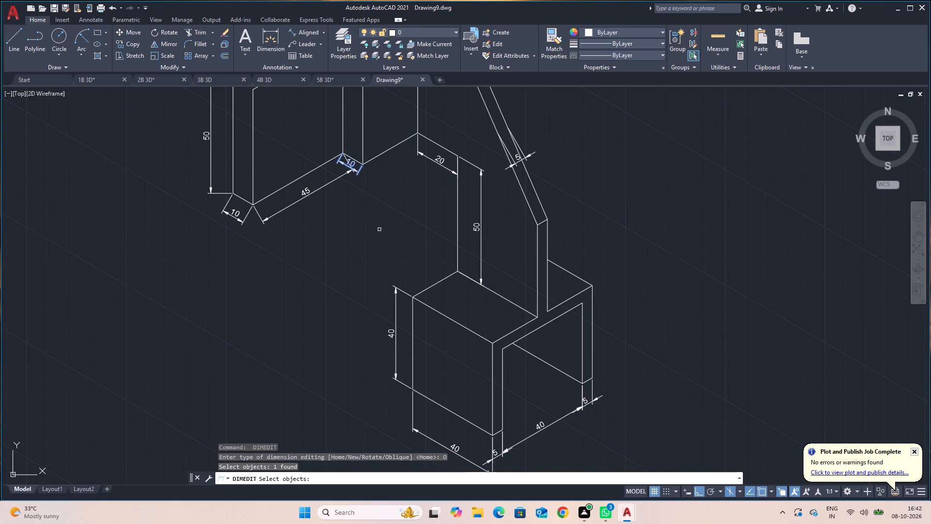
pyautogui.press('space')
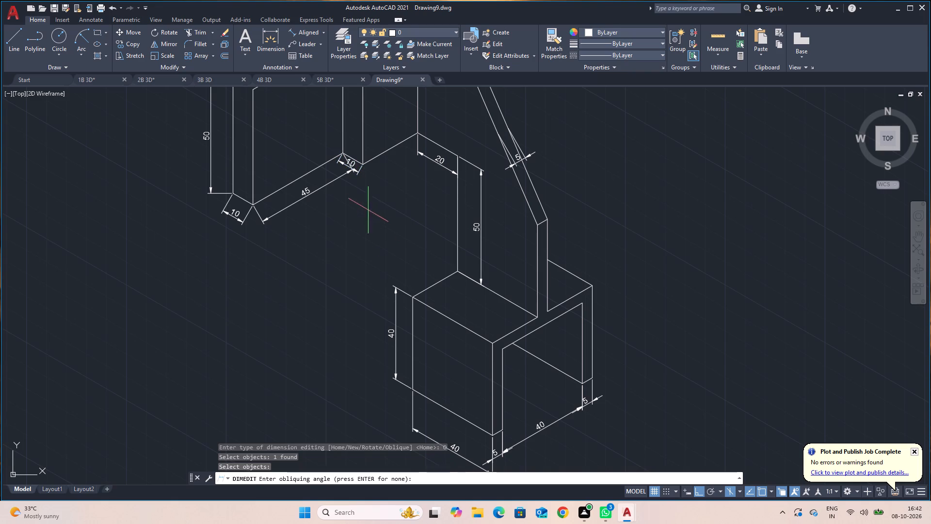
pyautogui.click(363, 165)
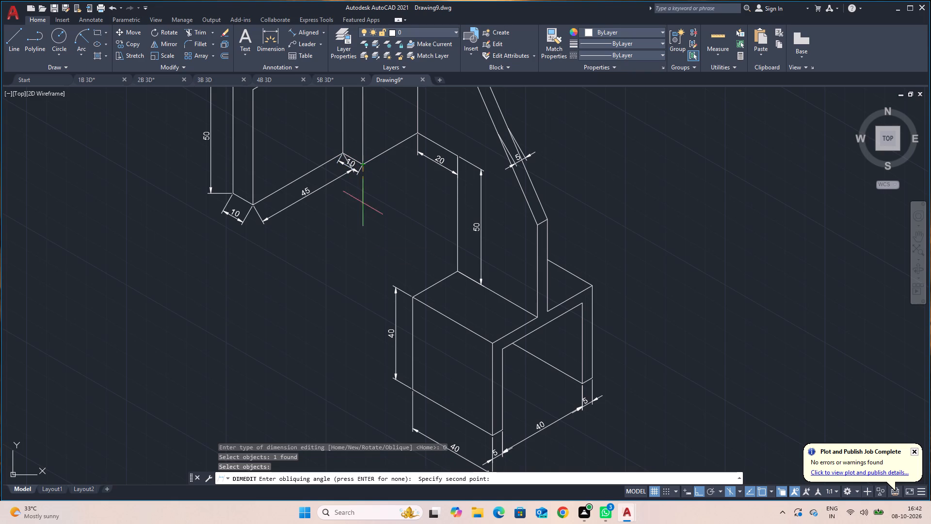
pyautogui.click(368, 261)
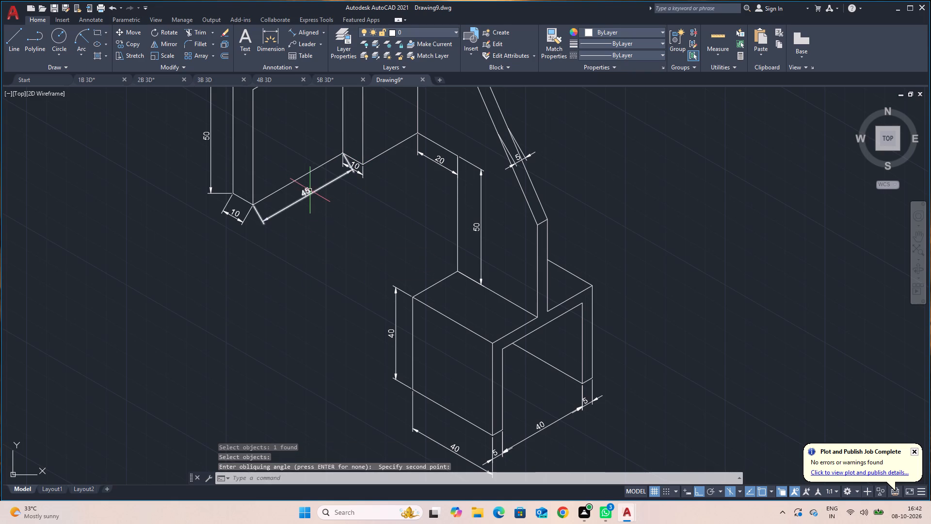
# Oblique the 45 dimension along the upper plate's bottom front edge so its extension lines run vertically.
pyautogui.click(310, 190)
pyautogui.press('space')
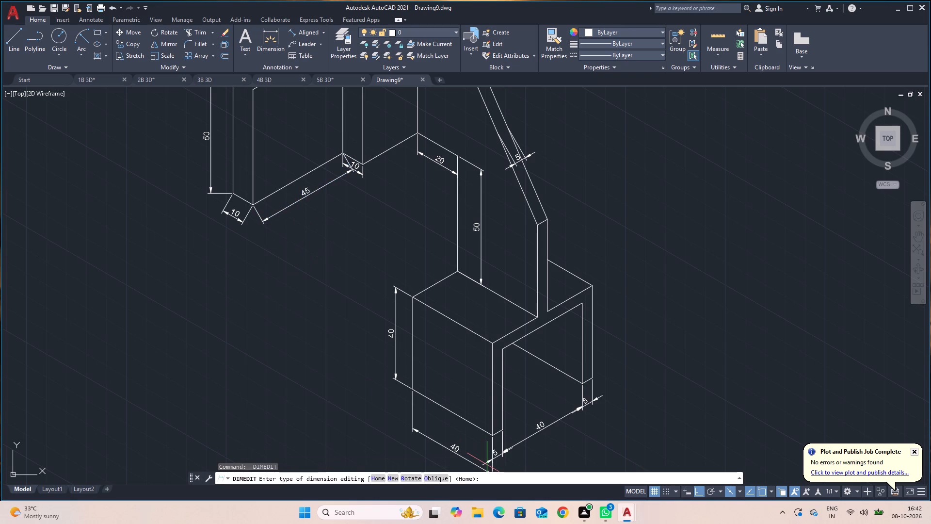
pyautogui.click(445, 477)
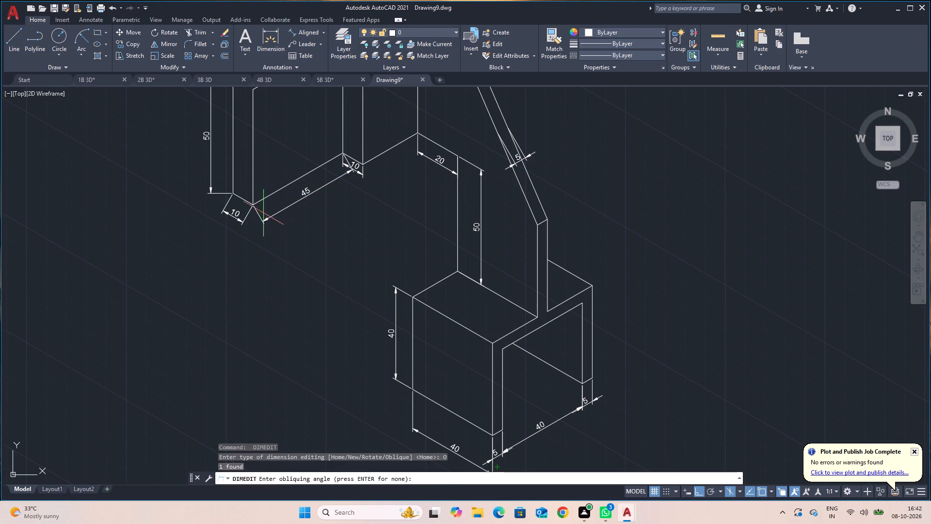
pyautogui.click(256, 206)
pyautogui.click(264, 272)
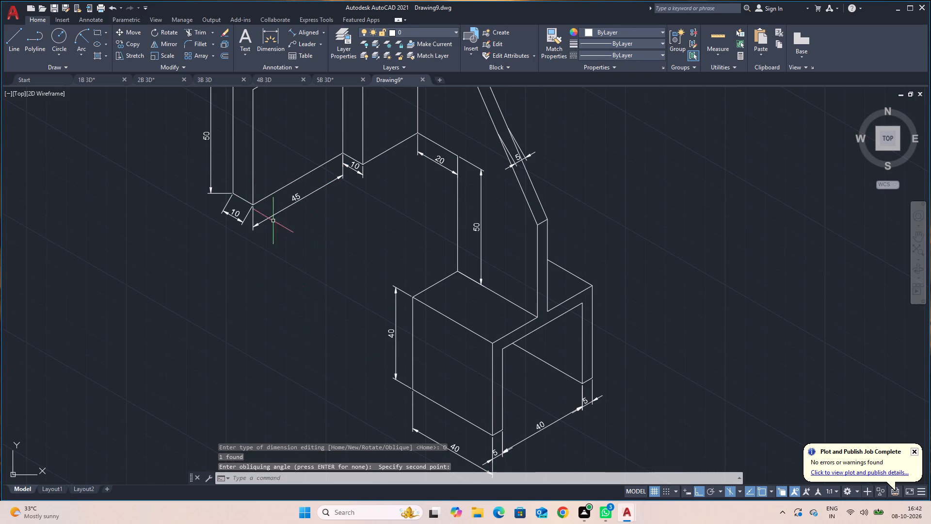
# Oblique the 10 thickness dimension at the upper plate's bottom outer corner so its extension lines run vertically.
pyautogui.click(241, 221)
pyautogui.press('space')
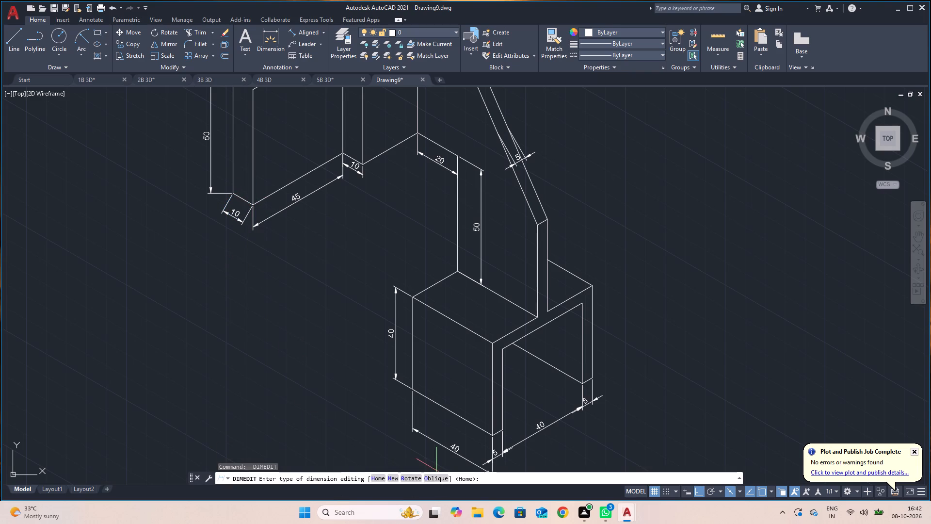
pyautogui.click(440, 479)
pyautogui.click(257, 206)
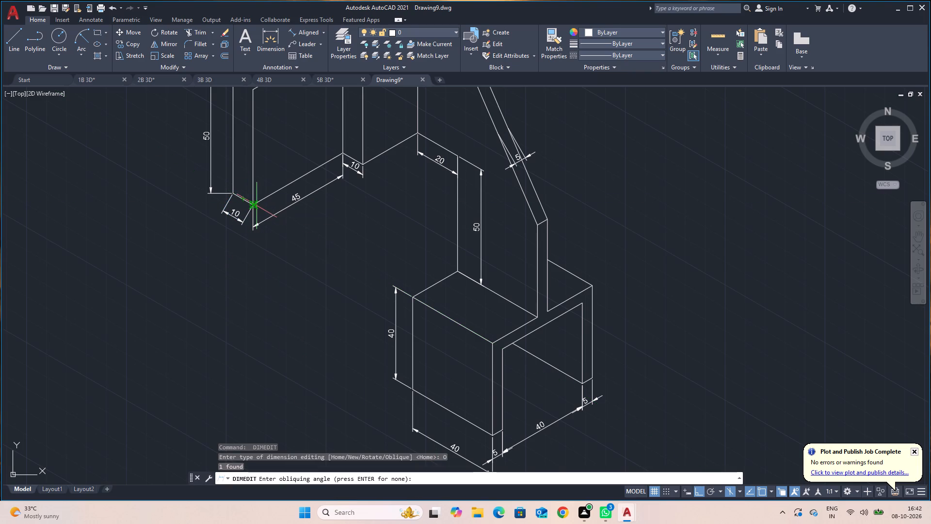
pyautogui.click(253, 311)
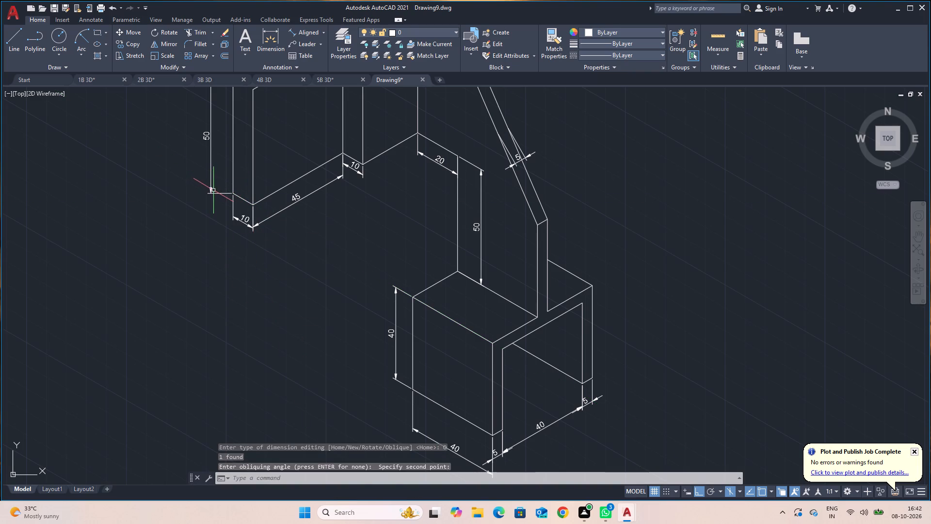
# Oblique the 50 height dimension beside the upper plate's outer end so its extension lines follow the plate's short thickness edge.
pyautogui.click(213, 190)
pyautogui.click(209, 189)
pyautogui.press('space')
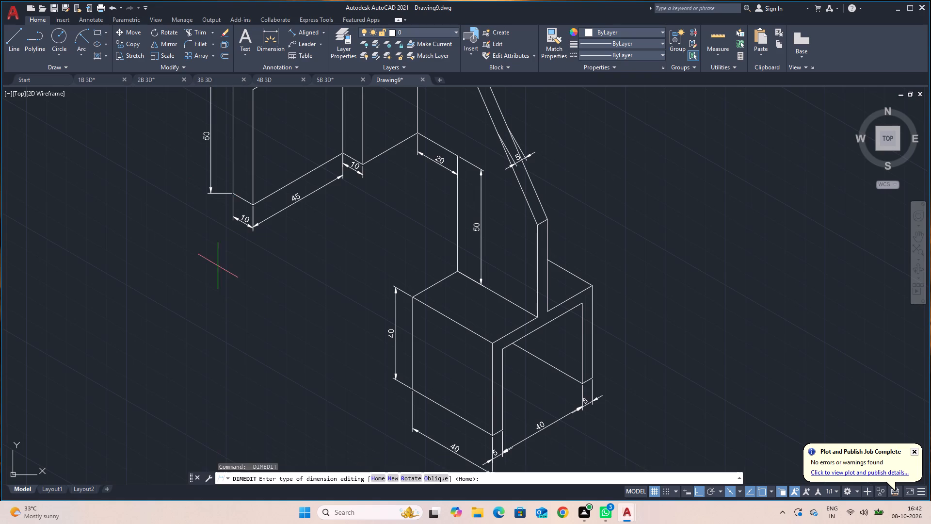
pyautogui.click(431, 480)
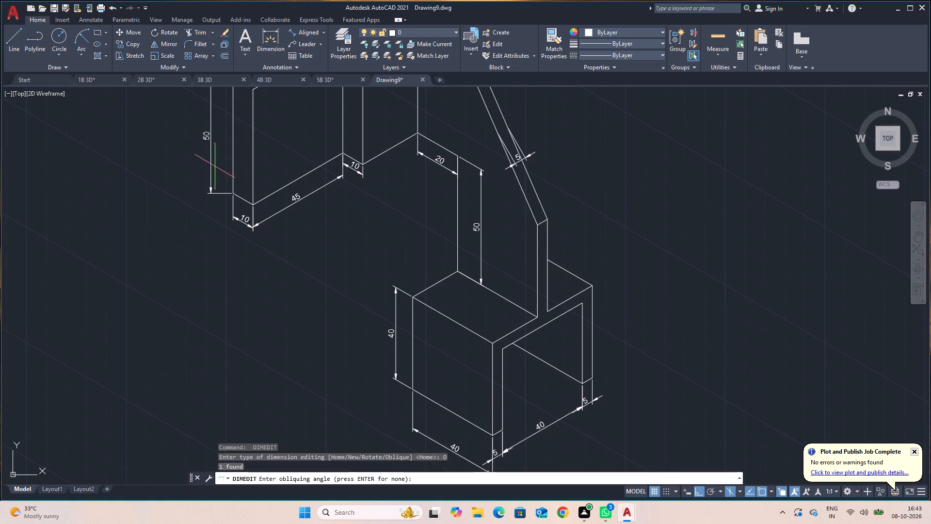
pyautogui.click(230, 193)
pyautogui.click(160, 164)
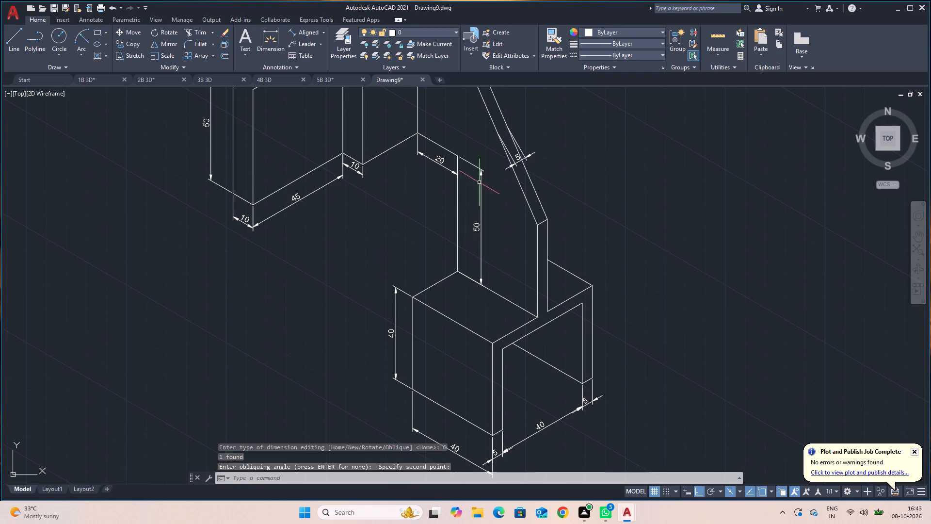
# Oblique the 5 dimension on the sloping rib so its extension lines follow the 330° isometric direction.
pyautogui.click(518, 156)
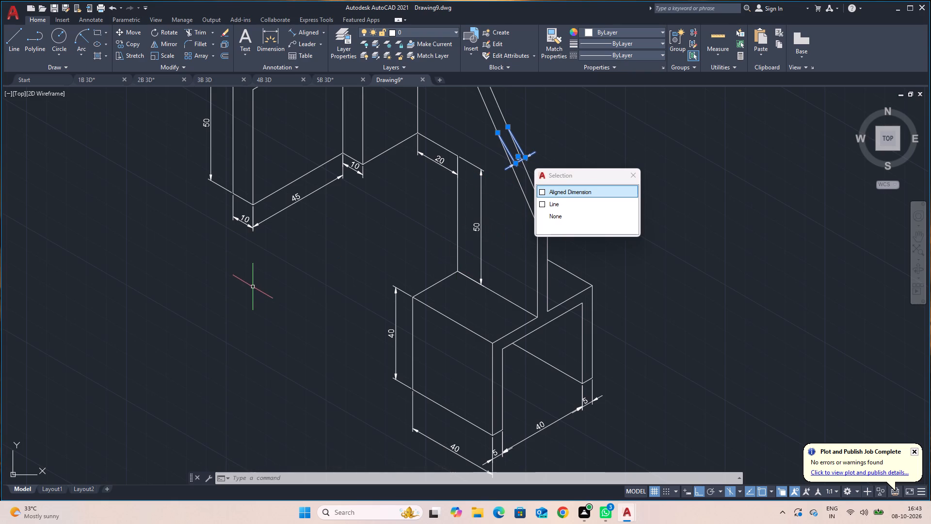
pyautogui.press('space')
pyautogui.press('space')
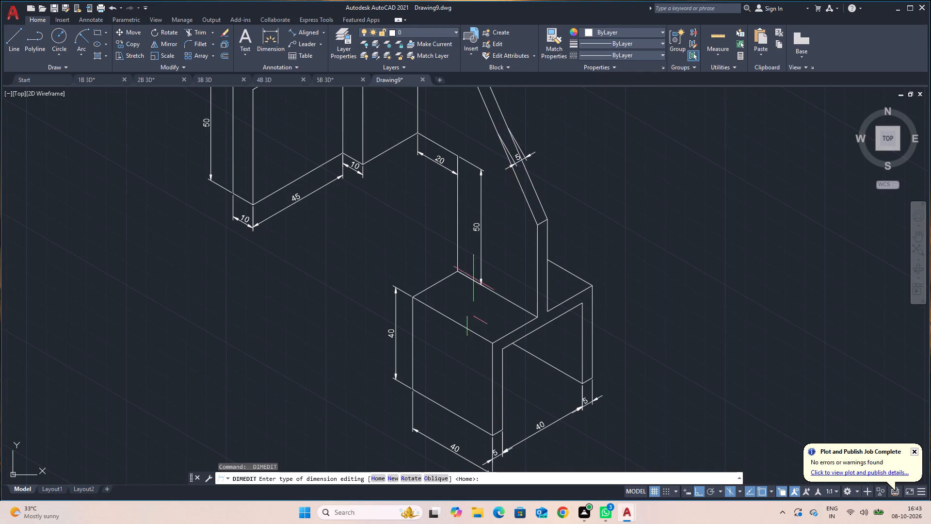
pyautogui.click(435, 475)
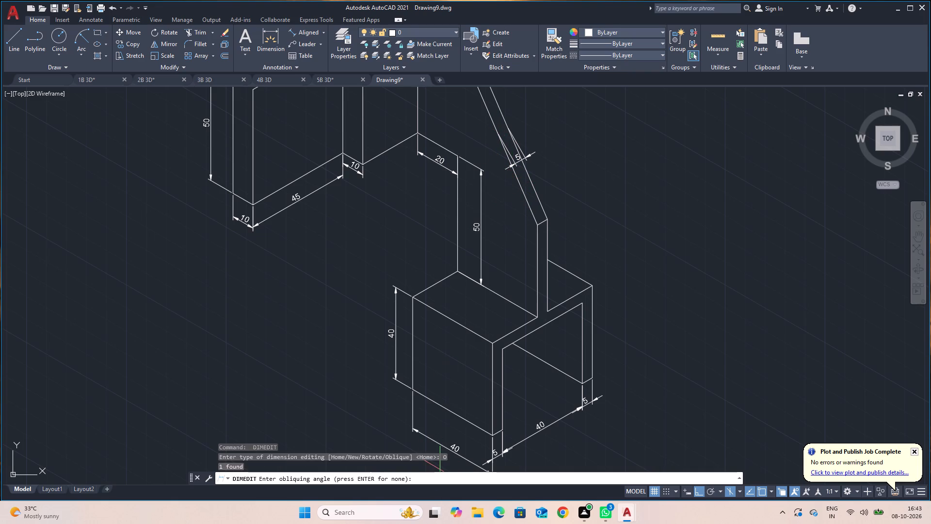
pyautogui.click(497, 133)
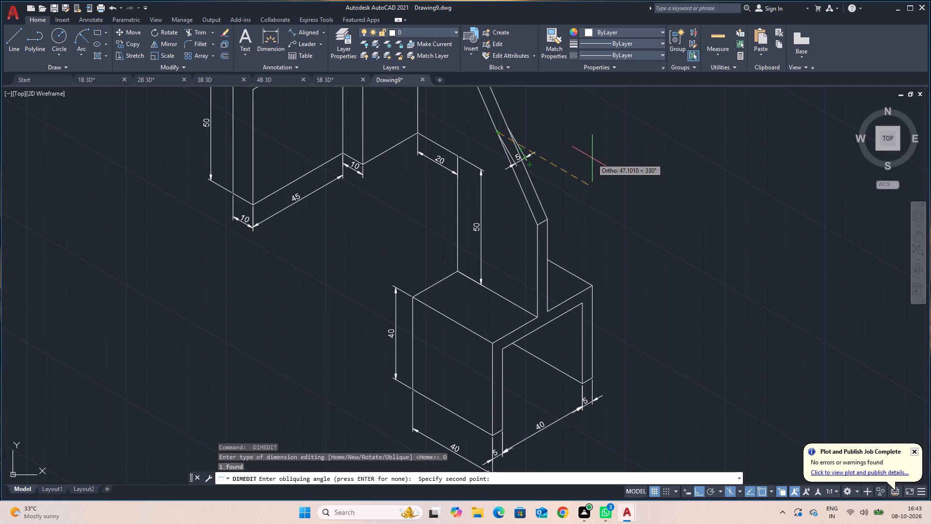
pyautogui.click(593, 158)
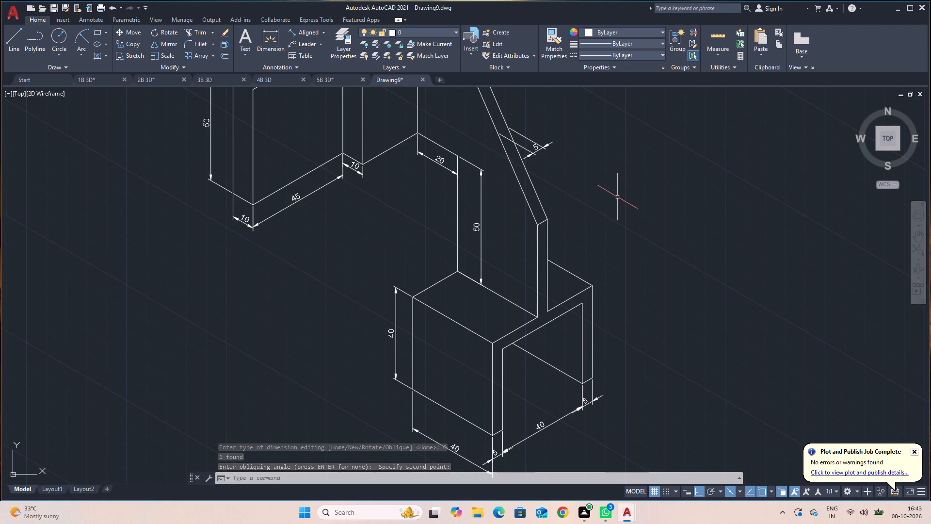
# Oblique the 50 dimension above the upper plate's outer top edge, nearest the 50 height dimension, parallel to the plate's thickness edge.
pyautogui.moveTo(617, 197); pyautogui.dragTo(623, 281, button='middle')
pyautogui.scroll(-1, 620, 284)
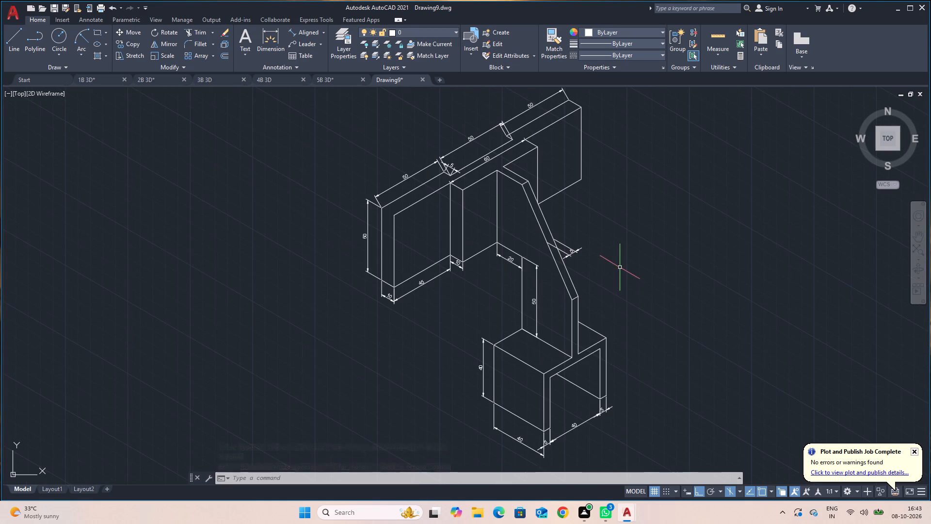
pyautogui.scroll(1, 433, 234)
pyautogui.moveTo(440, 217); pyautogui.dragTo(439, 293, button='middle')
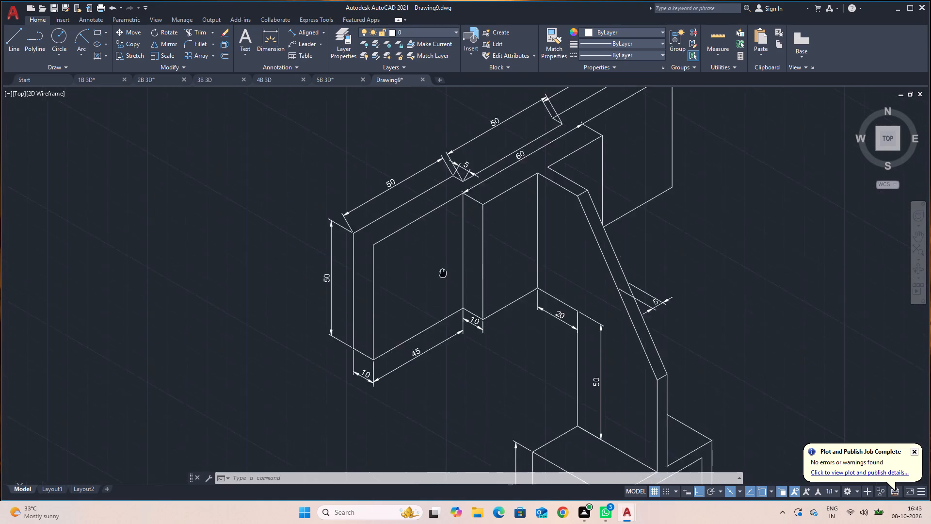
pyautogui.moveTo(439, 293); pyautogui.dragTo(434, 314, button='middle')
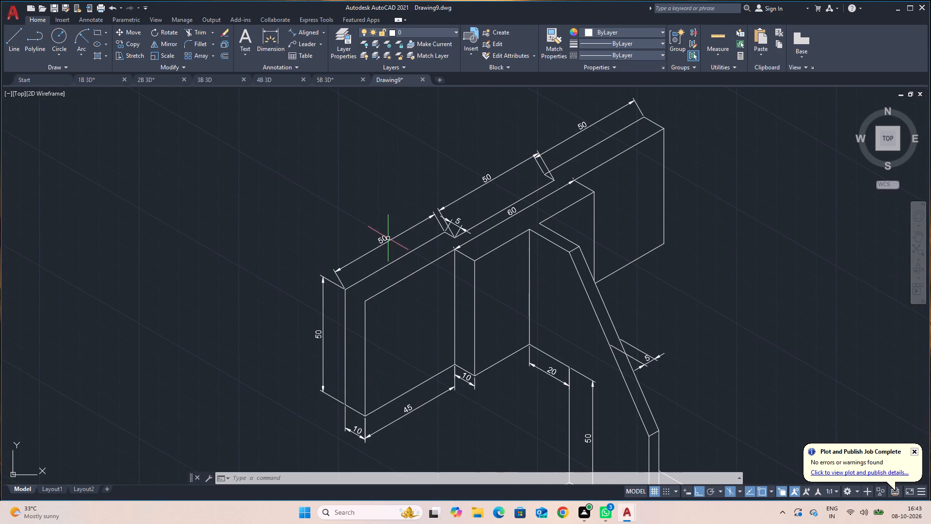
pyautogui.click(388, 238)
pyautogui.click(371, 236)
pyautogui.press('space')
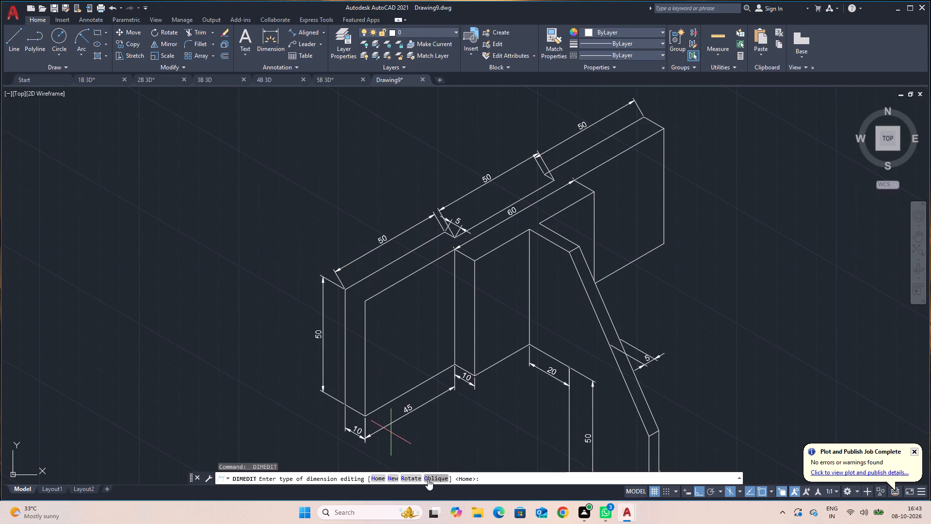
pyautogui.click(429, 479)
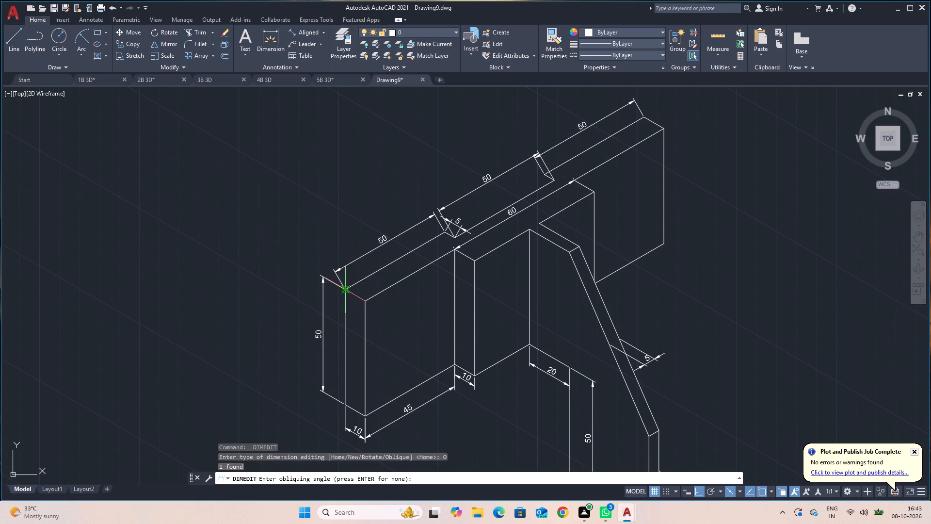
pyautogui.click(343, 290)
pyautogui.click(295, 248)
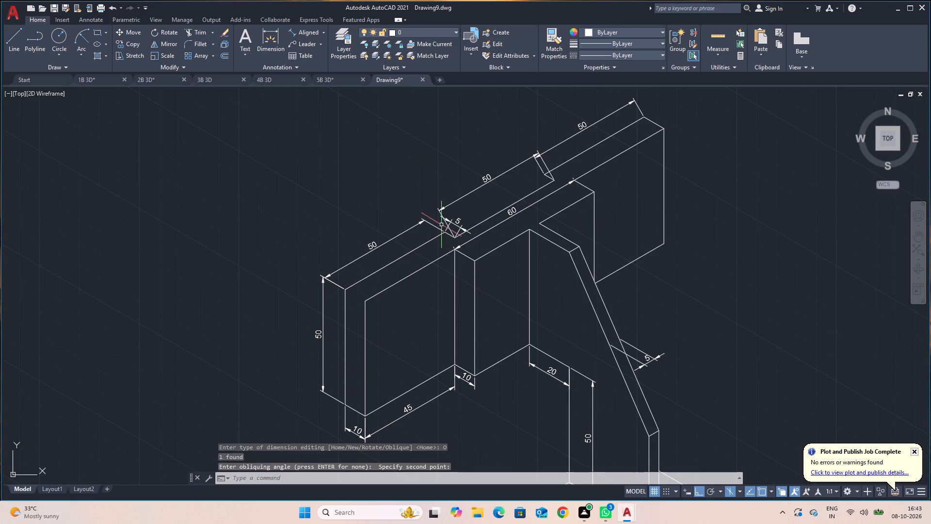
# Oblique the 5 notch dimension on the upper plate's top edge along the 30° direction, using the top isoplane.
pyautogui.click(460, 223)
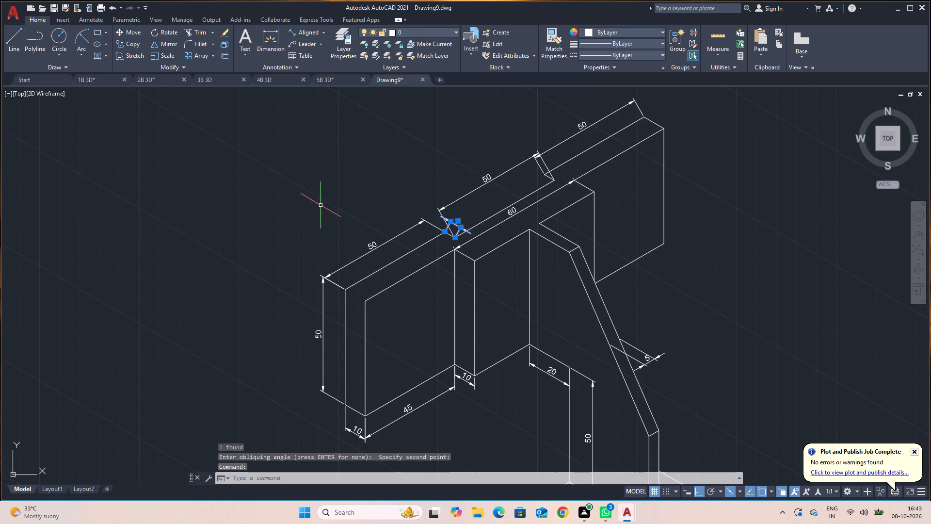
pyautogui.press('space')
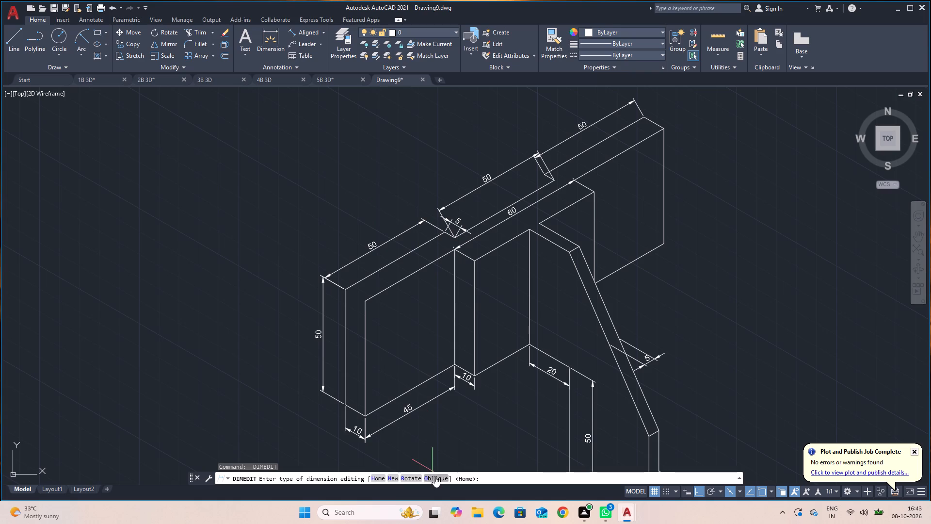
pyautogui.click(435, 476)
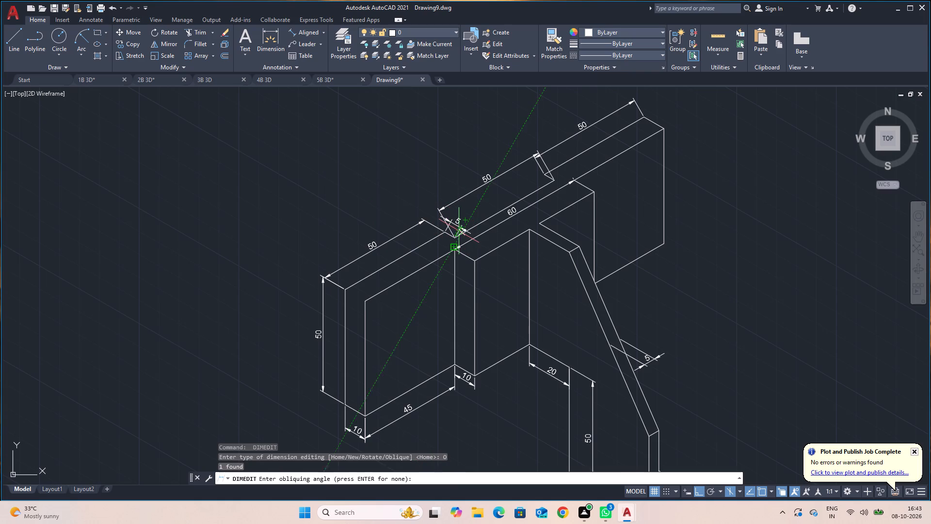
pyautogui.scroll(3, 451, 234)
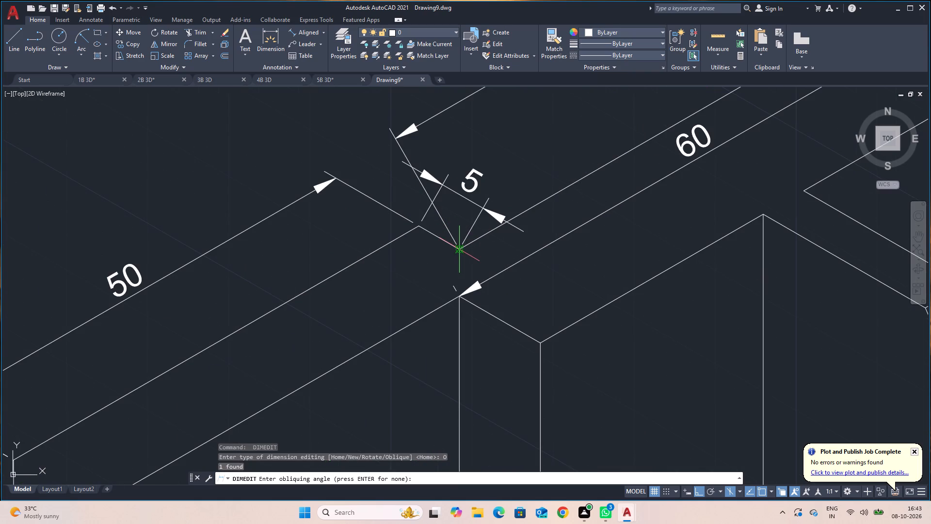
pyautogui.click(459, 252)
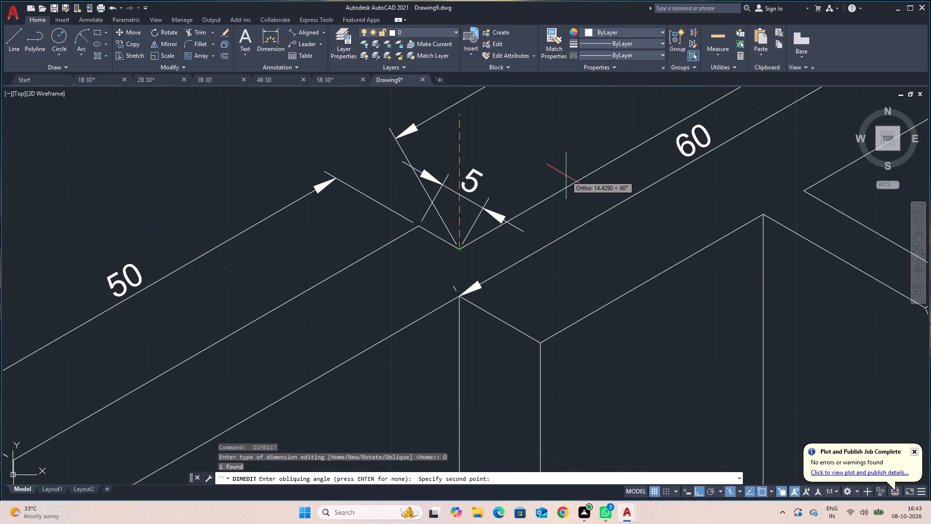
pyautogui.press('F5')
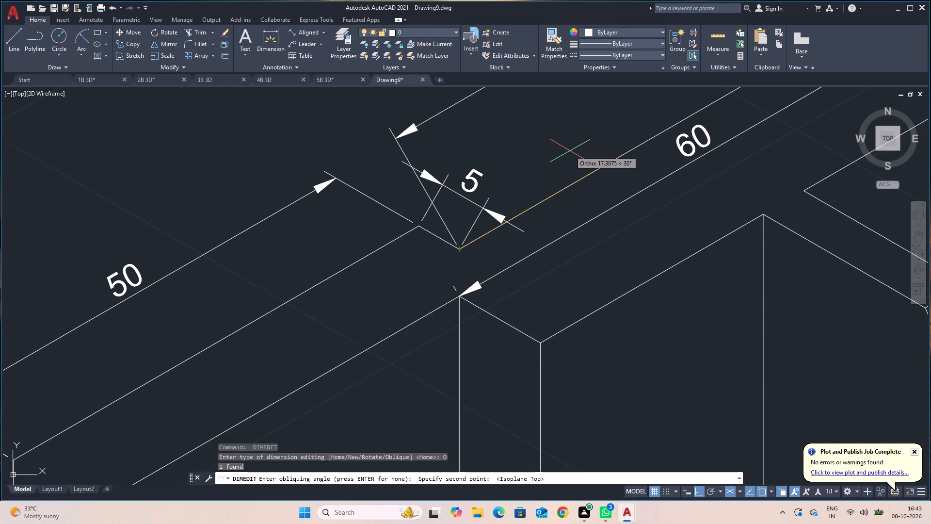
pyautogui.click(570, 151)
# Oblique the 50 dimension above the upper plate's central notch so its extension lines run parallel to the plate's short thickness edge.
pyautogui.scroll(-3, 525, 174)
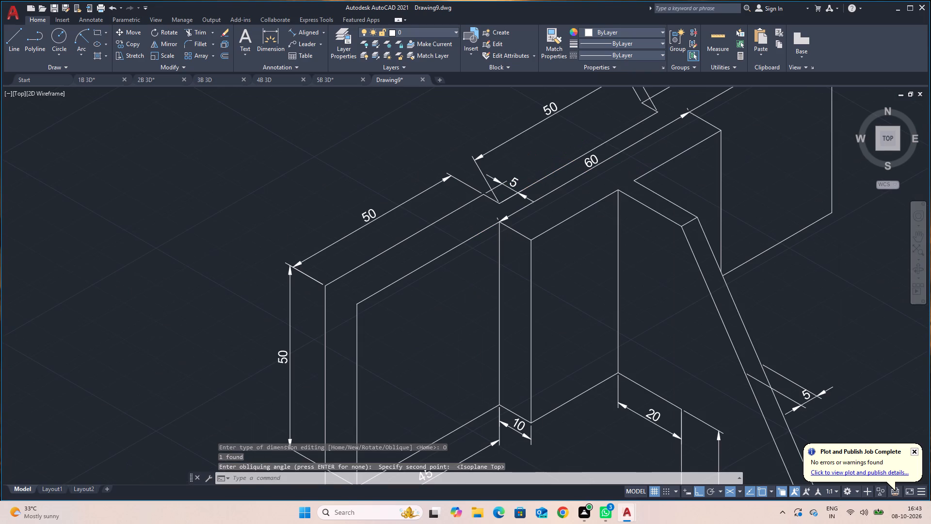
pyautogui.click(543, 135)
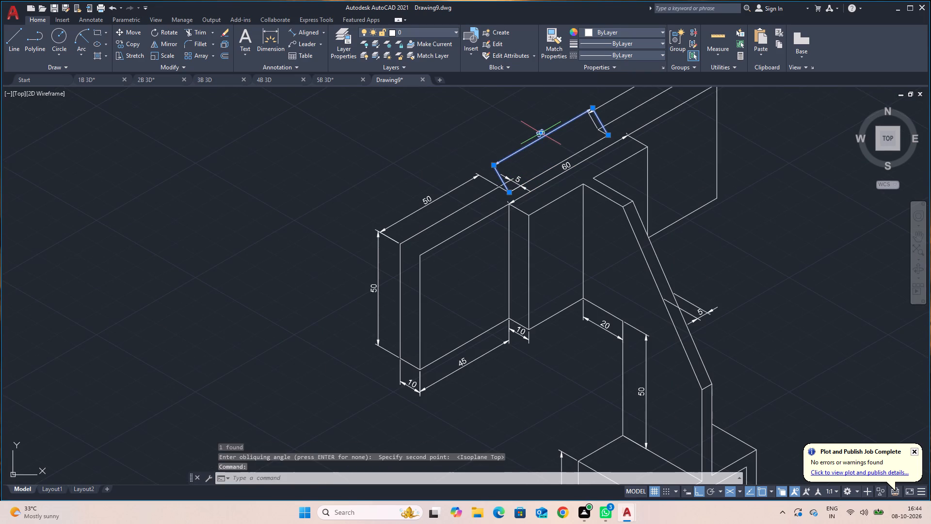
pyautogui.press('space')
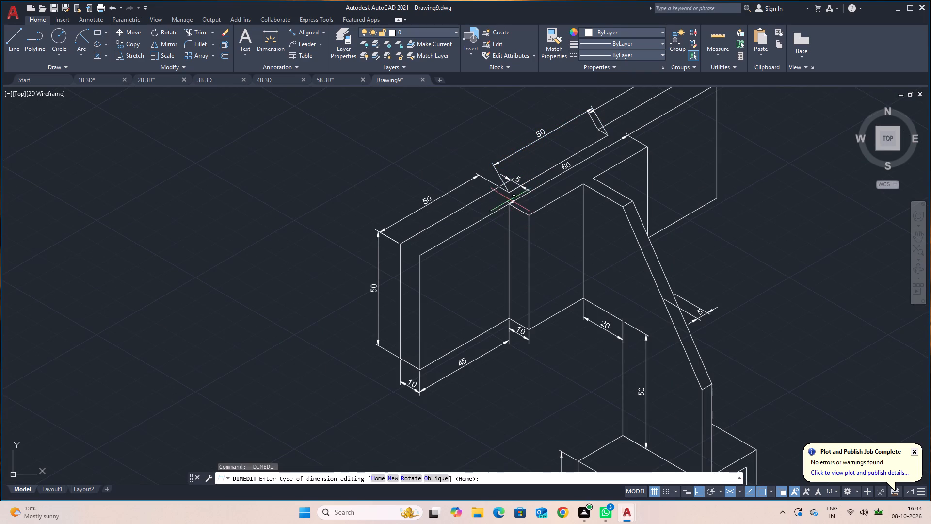
pyautogui.click(431, 471)
pyautogui.click(436, 475)
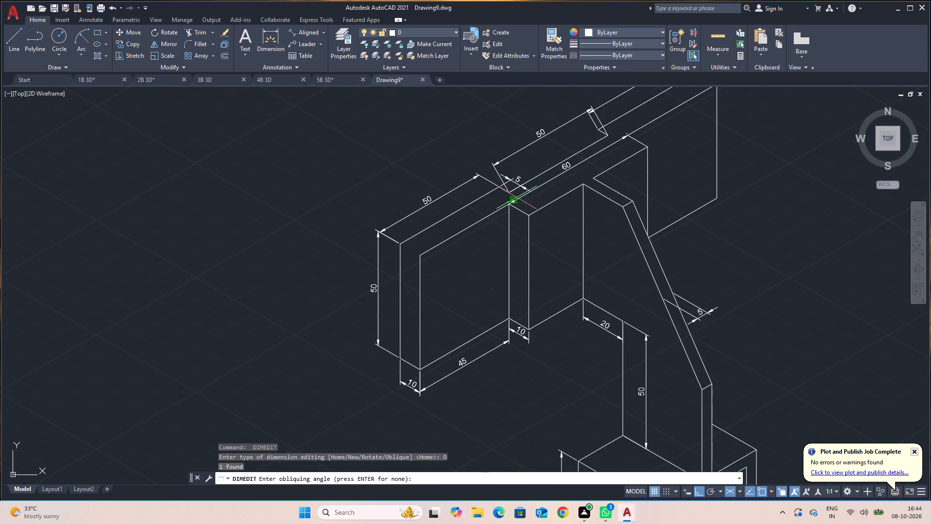
pyautogui.click(507, 193)
pyautogui.click(425, 123)
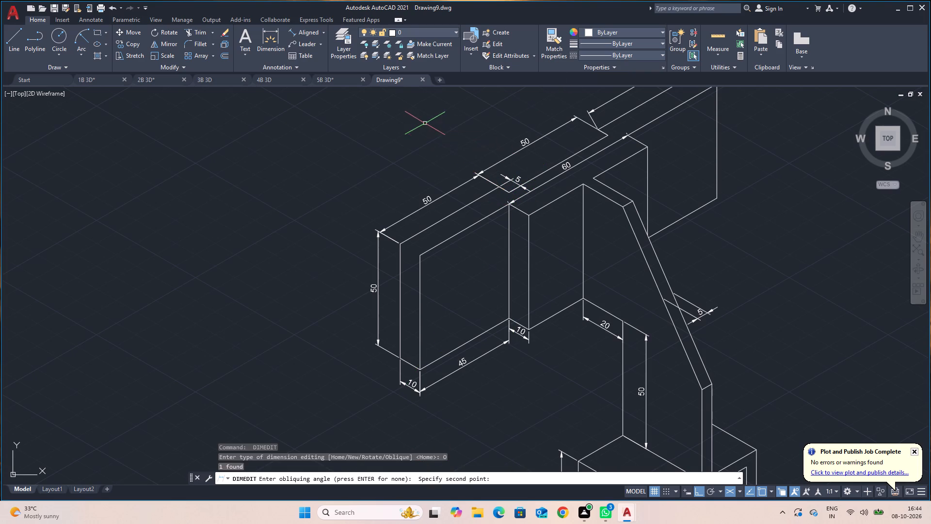
# Oblique the last 50 dimension, above the upper plate's far top edge beyond the notch, parallel to the plate's short thickness edge.
pyautogui.moveTo(757, 233); pyautogui.dragTo(719, 259, button='middle')
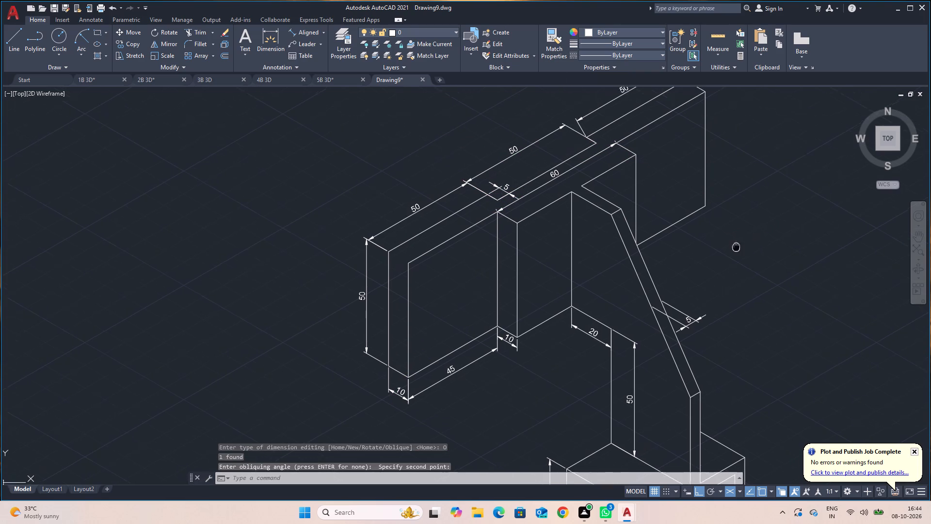
pyautogui.moveTo(719, 259); pyautogui.dragTo(687, 279, button='middle')
pyautogui.press('space')
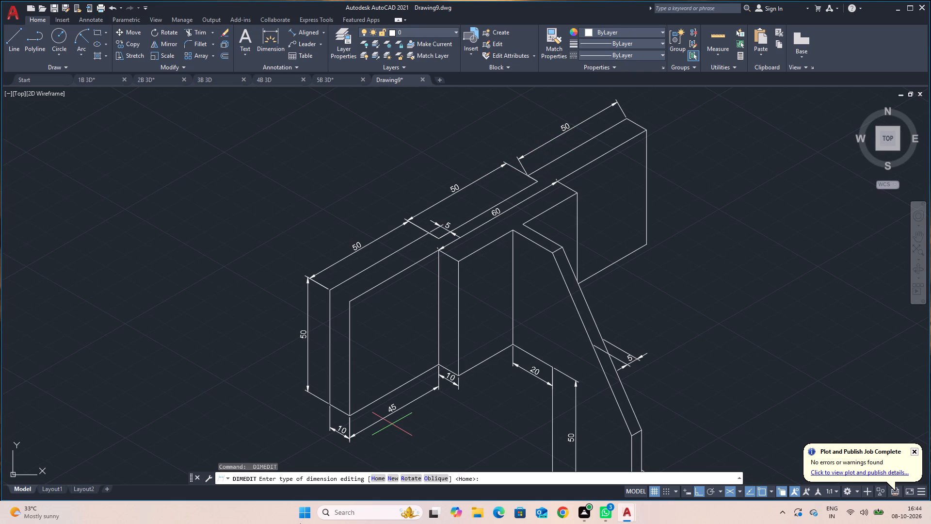
pyautogui.click(440, 478)
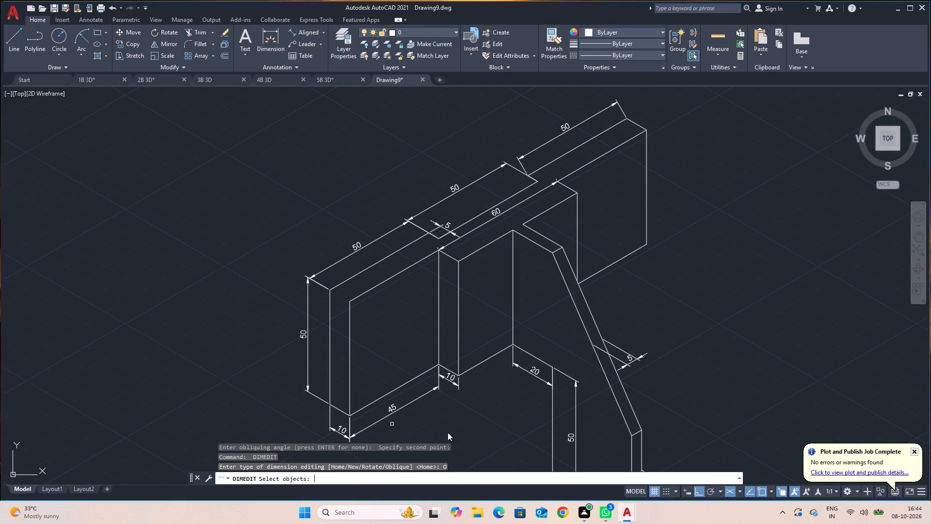
pyautogui.click(563, 132)
pyautogui.press('space')
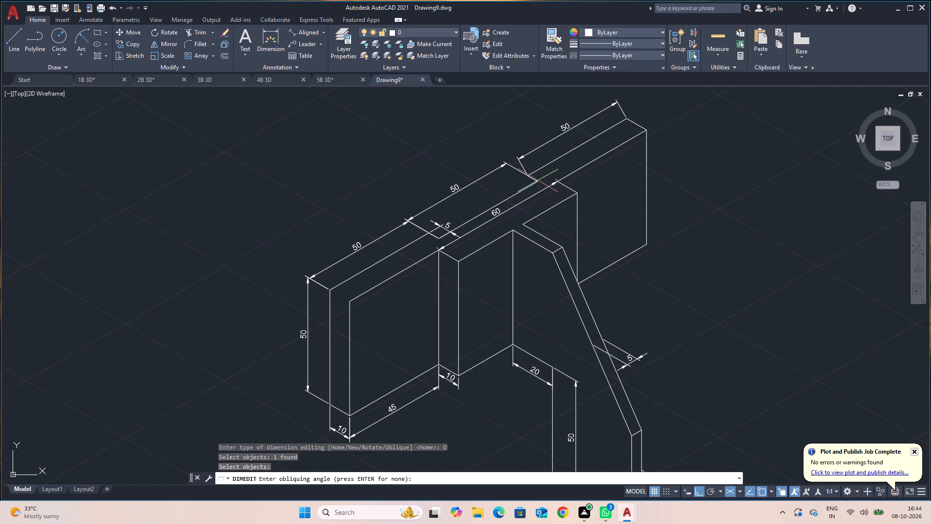
pyautogui.click(526, 175)
pyautogui.click(472, 140)
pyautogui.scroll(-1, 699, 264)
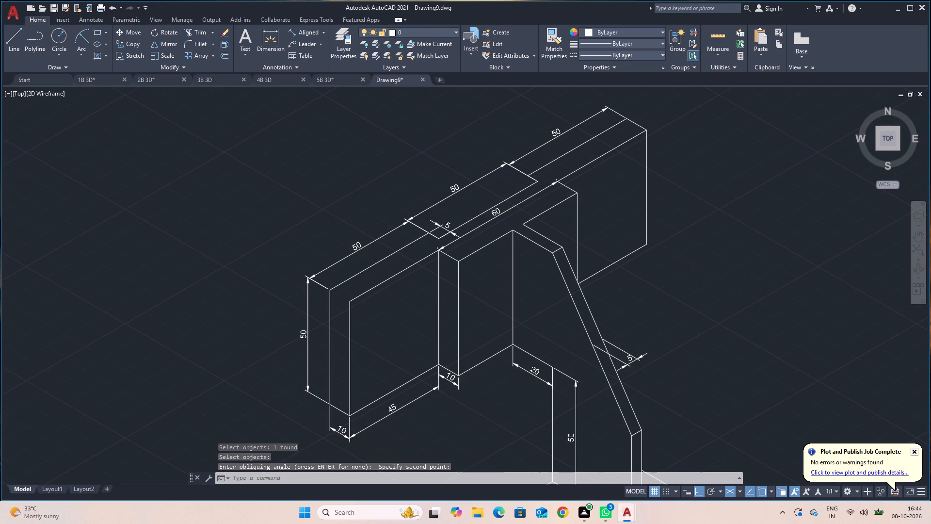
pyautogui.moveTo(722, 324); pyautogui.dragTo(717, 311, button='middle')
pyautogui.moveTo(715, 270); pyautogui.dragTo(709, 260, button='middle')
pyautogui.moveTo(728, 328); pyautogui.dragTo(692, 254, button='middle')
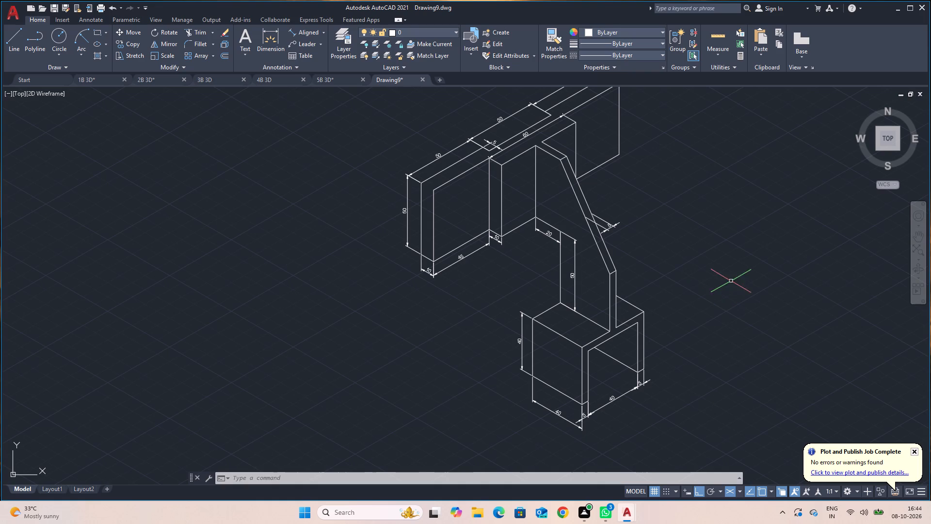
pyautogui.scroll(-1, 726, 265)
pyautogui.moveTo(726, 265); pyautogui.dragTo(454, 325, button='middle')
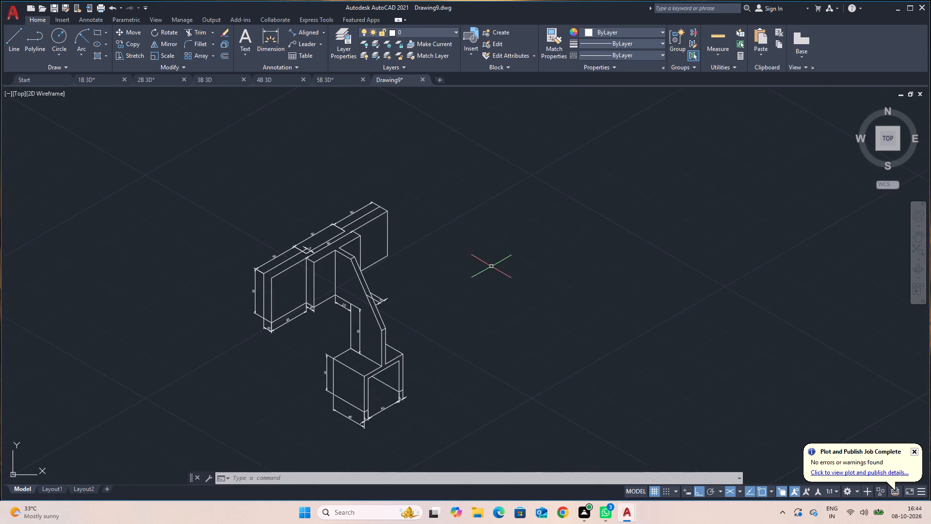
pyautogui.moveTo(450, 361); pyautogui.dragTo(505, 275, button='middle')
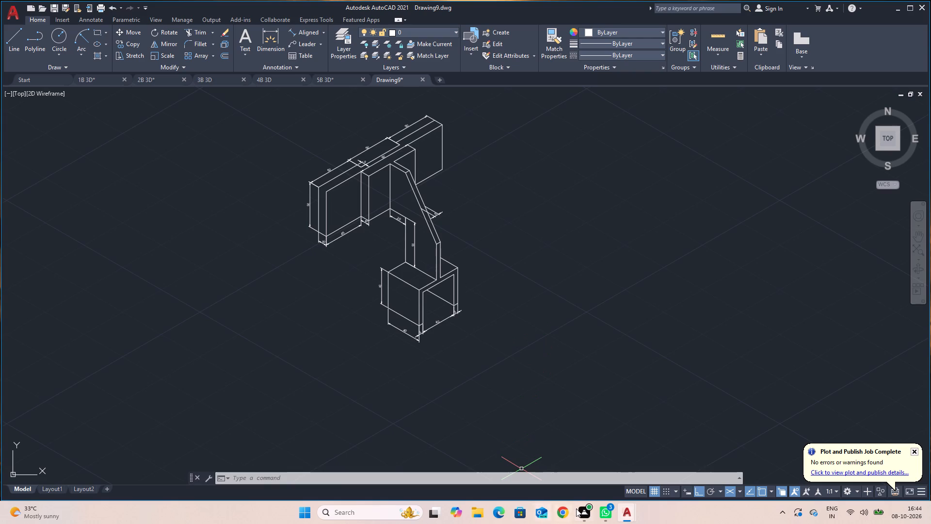